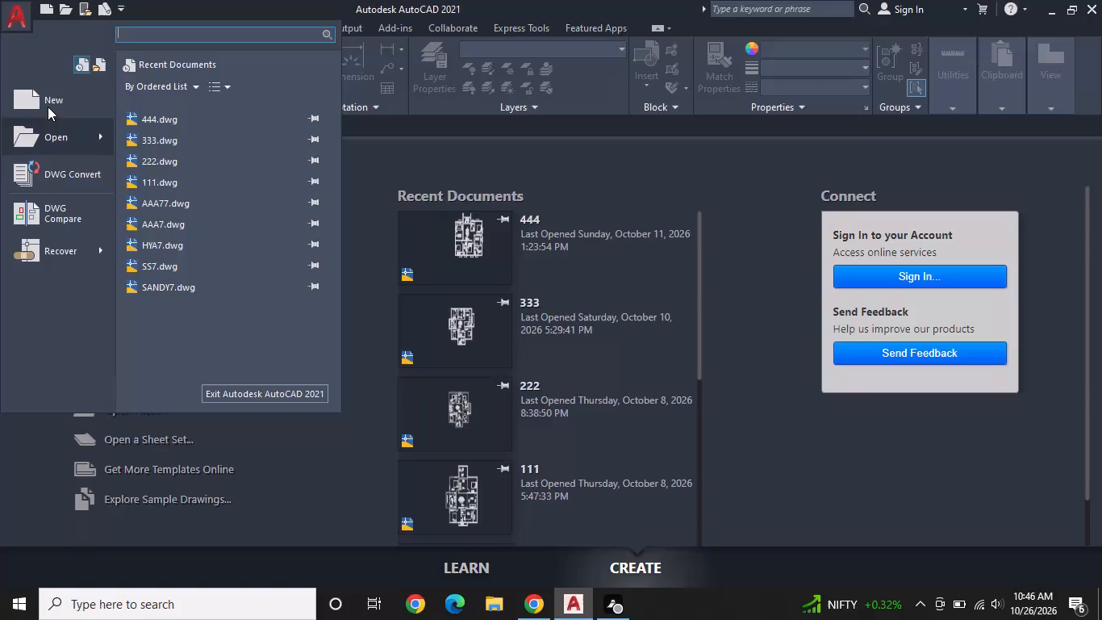
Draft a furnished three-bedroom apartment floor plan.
Create a new drawing from the acad template.
click(49, 99)
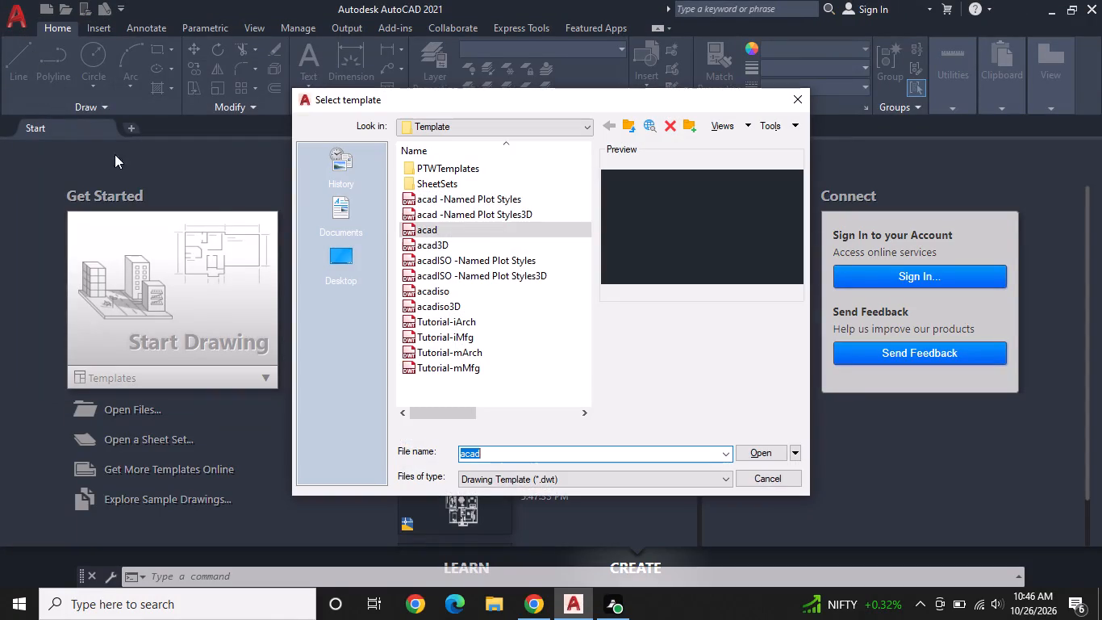
click(771, 449)
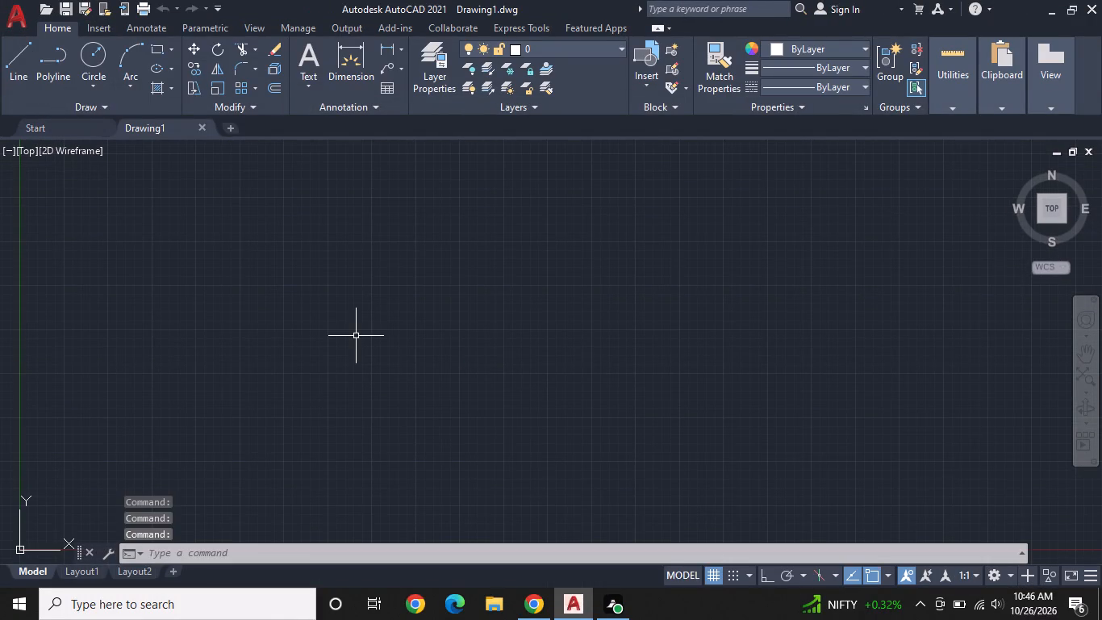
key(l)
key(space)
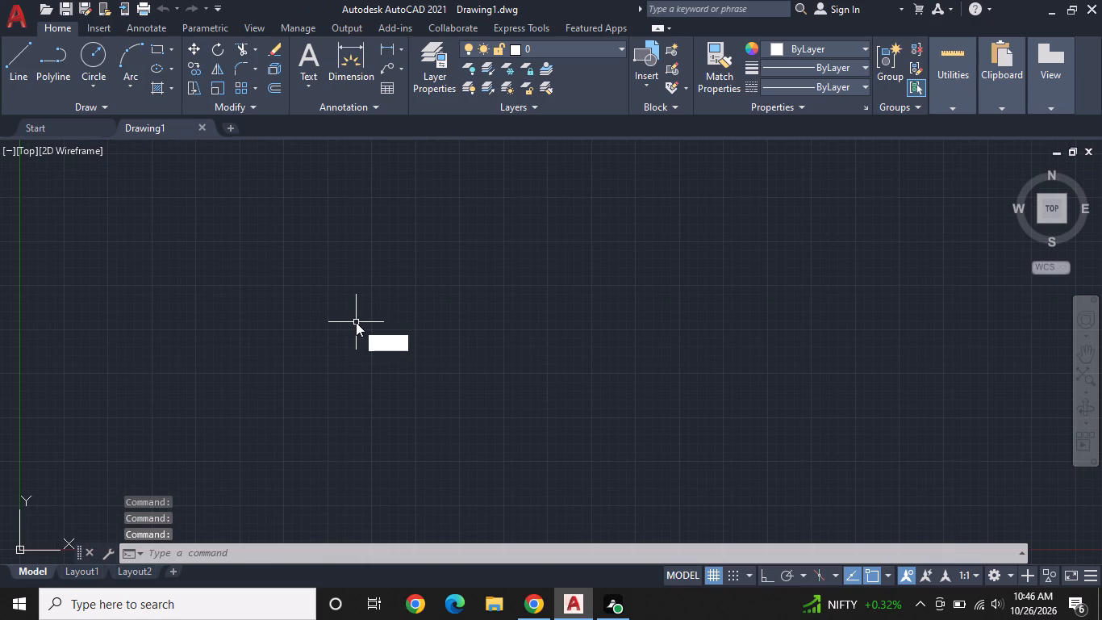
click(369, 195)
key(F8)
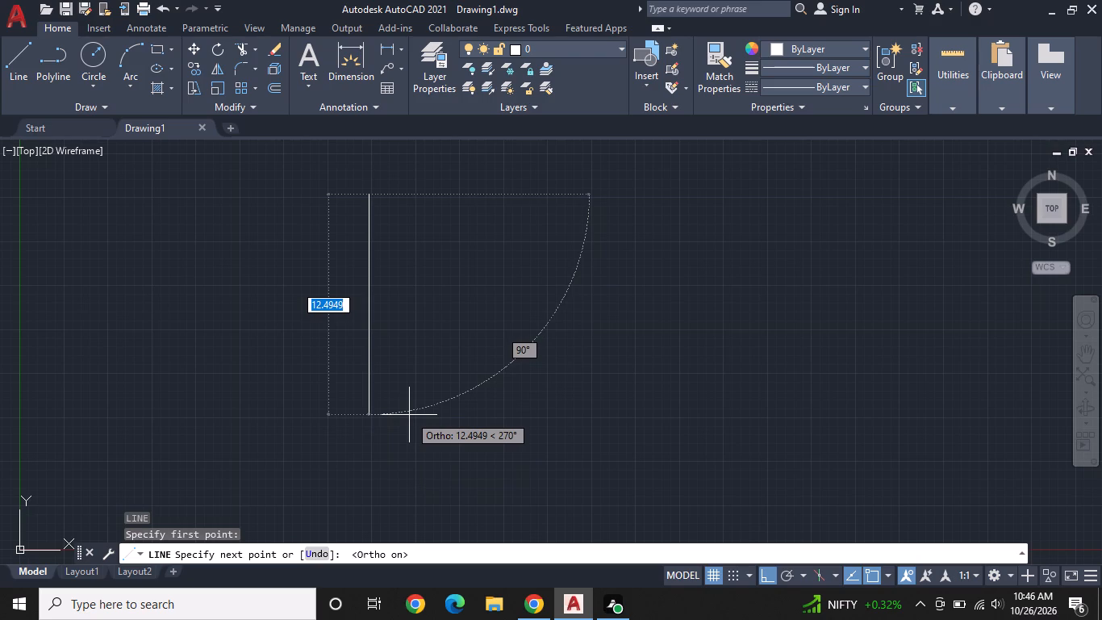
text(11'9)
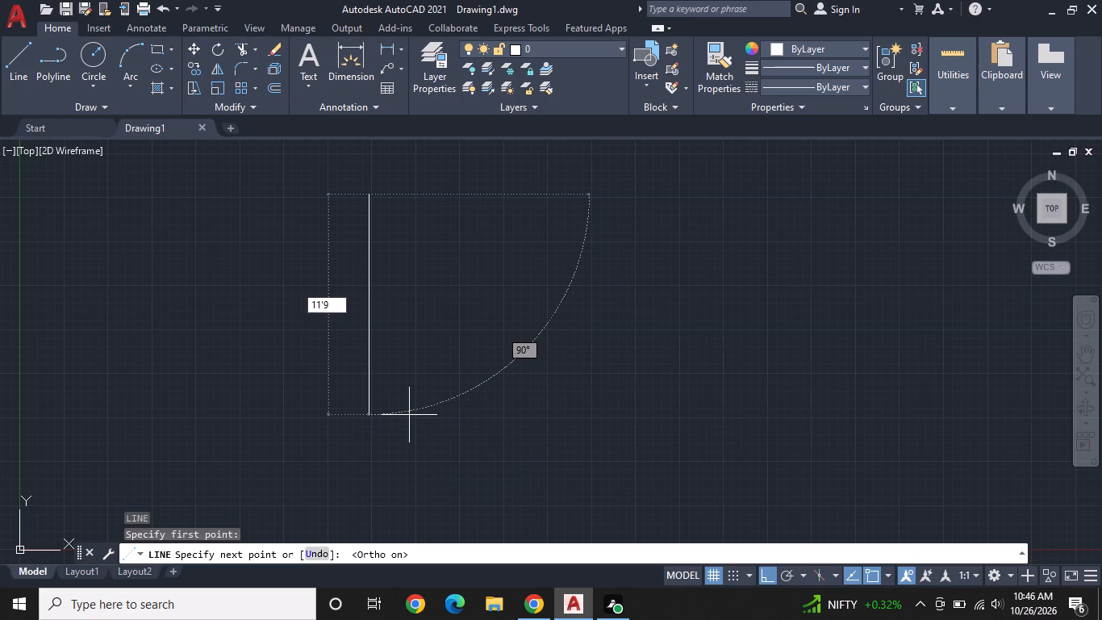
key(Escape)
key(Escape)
Set the drawing's length units to Engineering with a precision of 0'-0".
text(UN)
key(space)
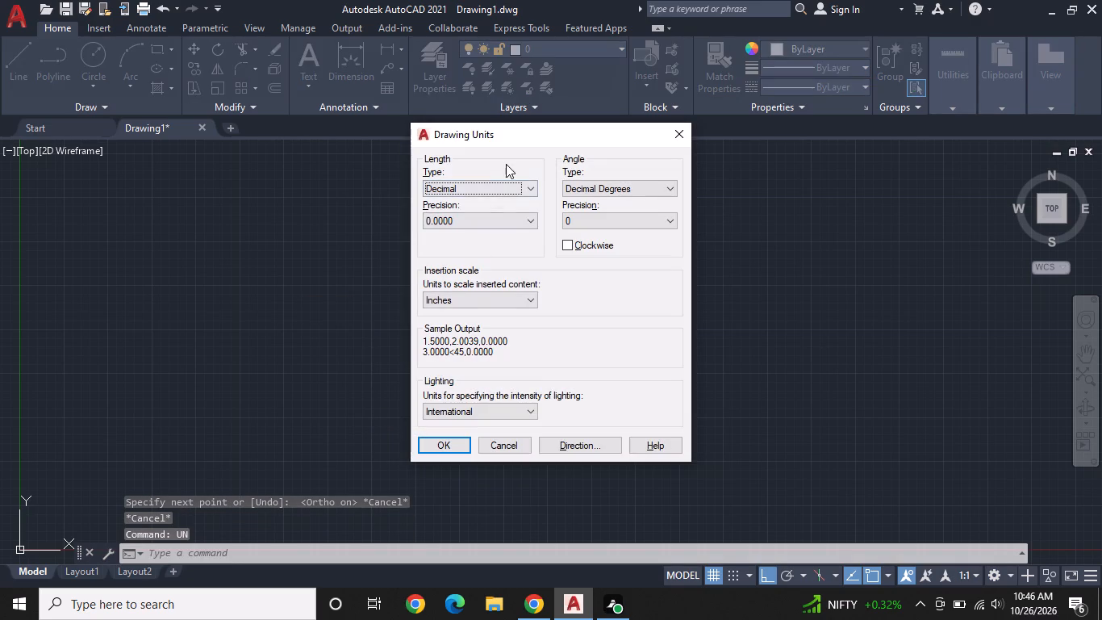
click(522, 182)
click(511, 225)
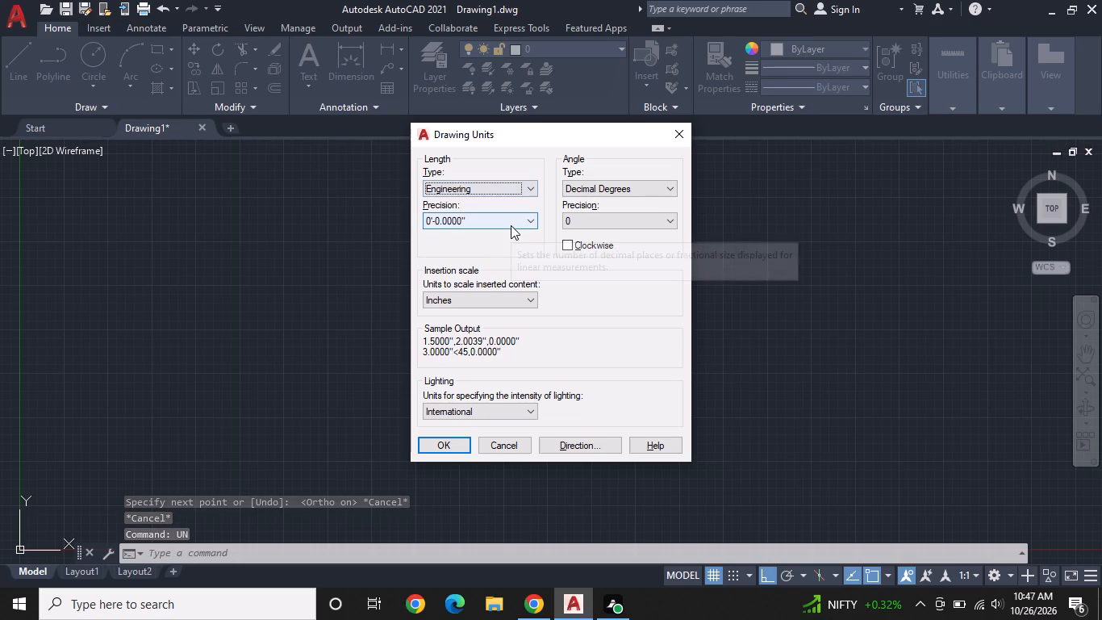
click(511, 220)
click(499, 232)
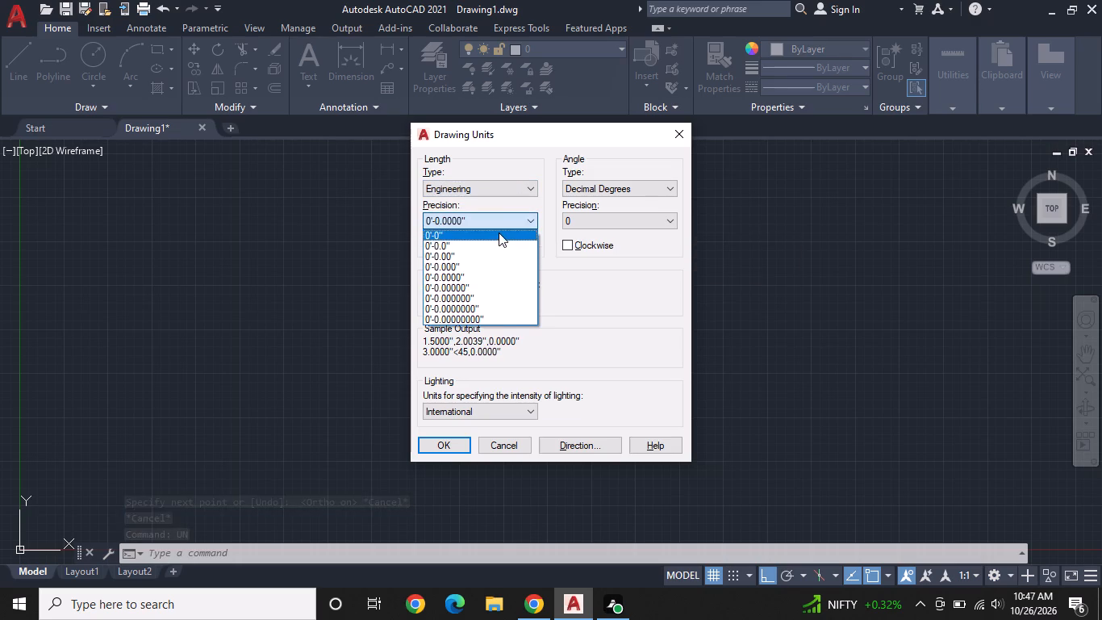
click(457, 448)
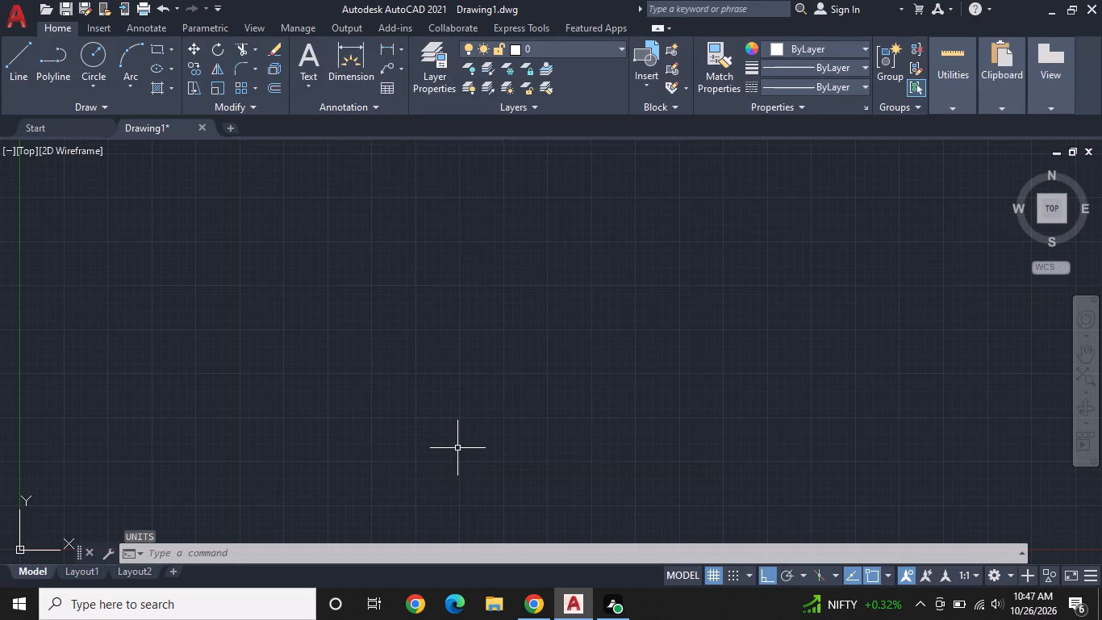
Modify the Standard dimension style's primary units to Engineering format with 0'-0" precision and make the style current.
text(D)
key(space)
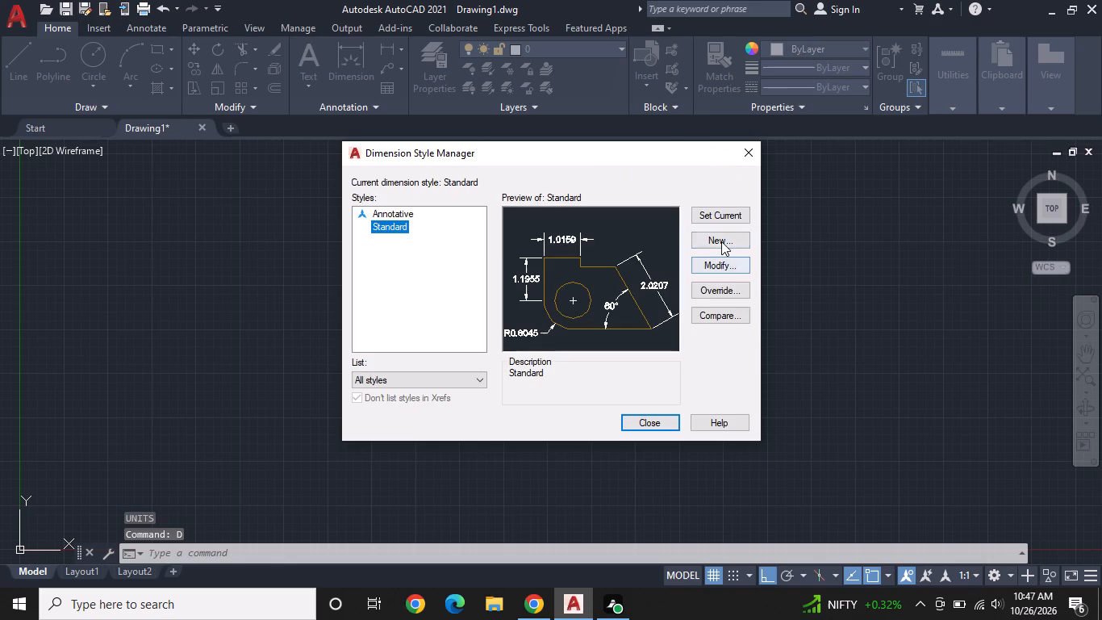
click(724, 263)
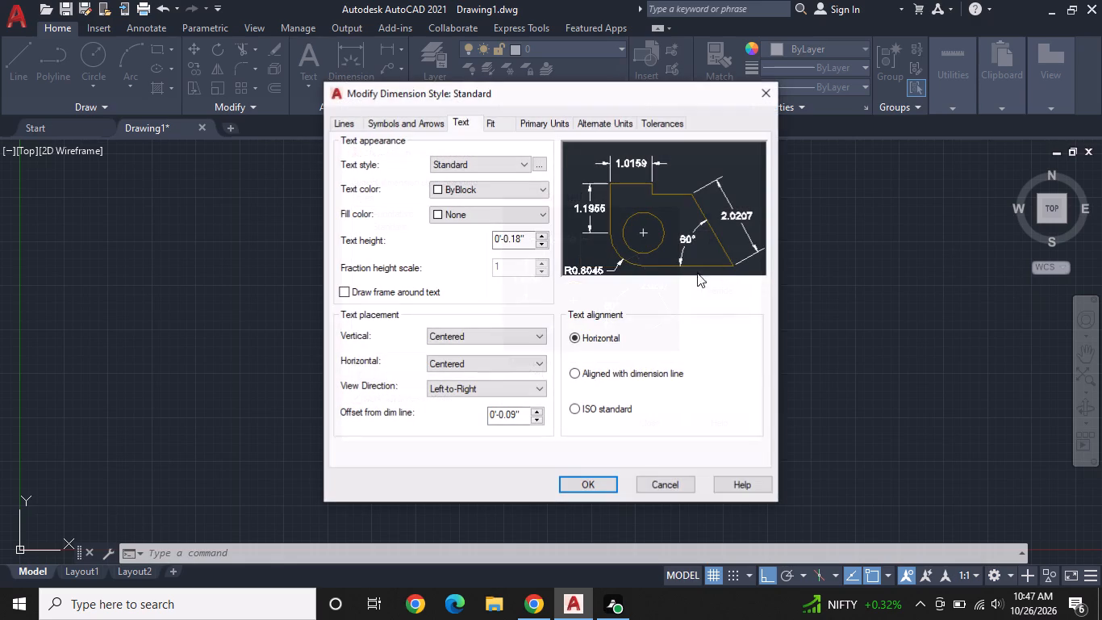
click(556, 132)
click(554, 124)
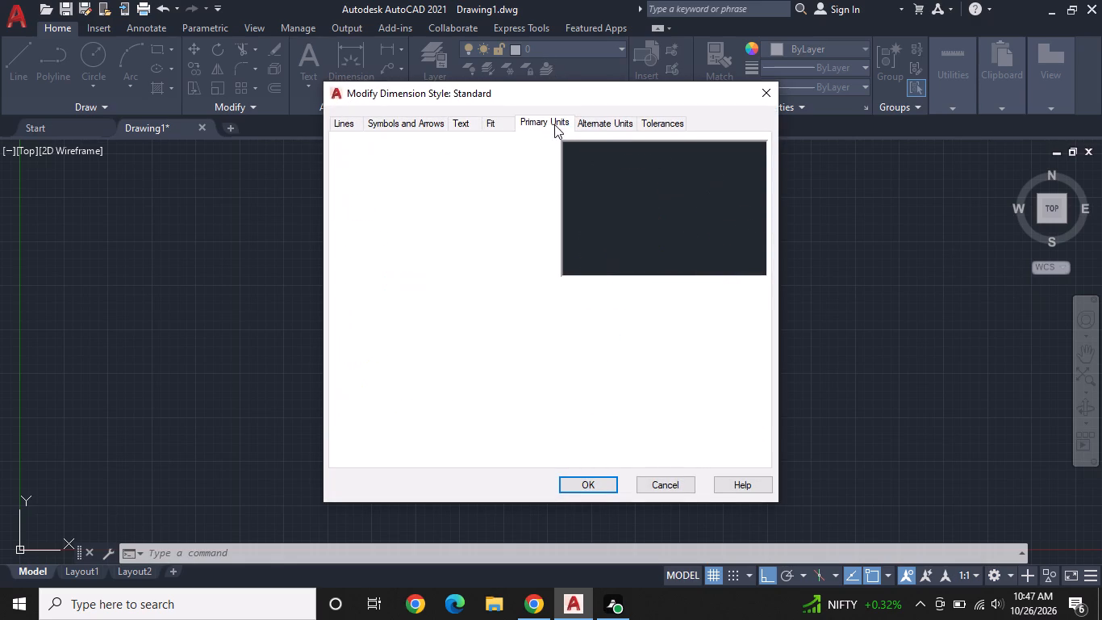
click(528, 166)
click(526, 155)
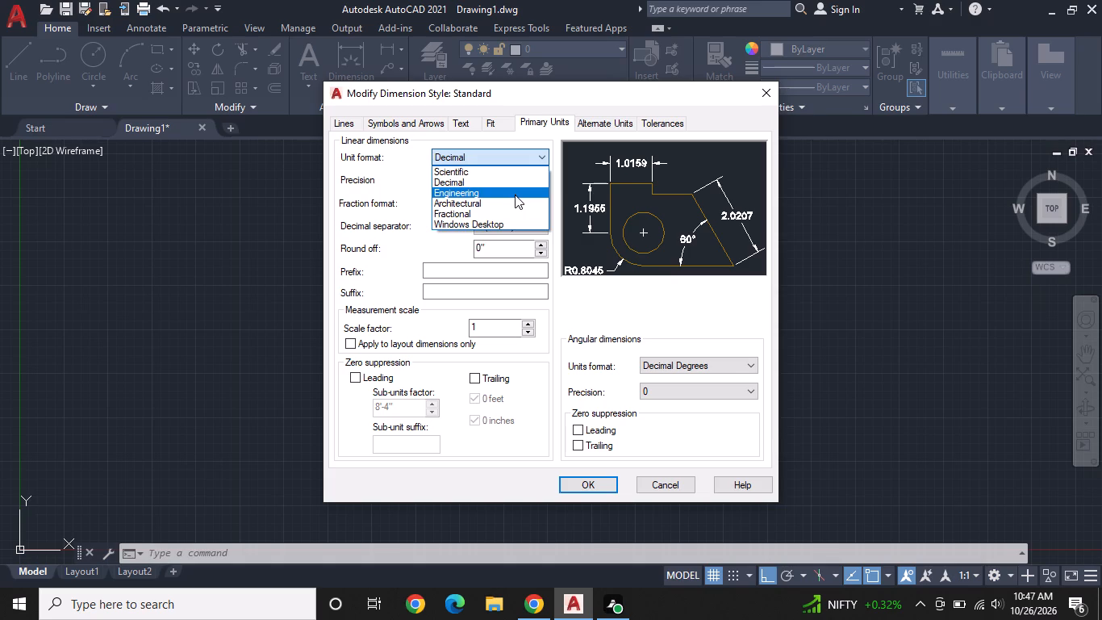
click(515, 195)
click(515, 181)
click(512, 195)
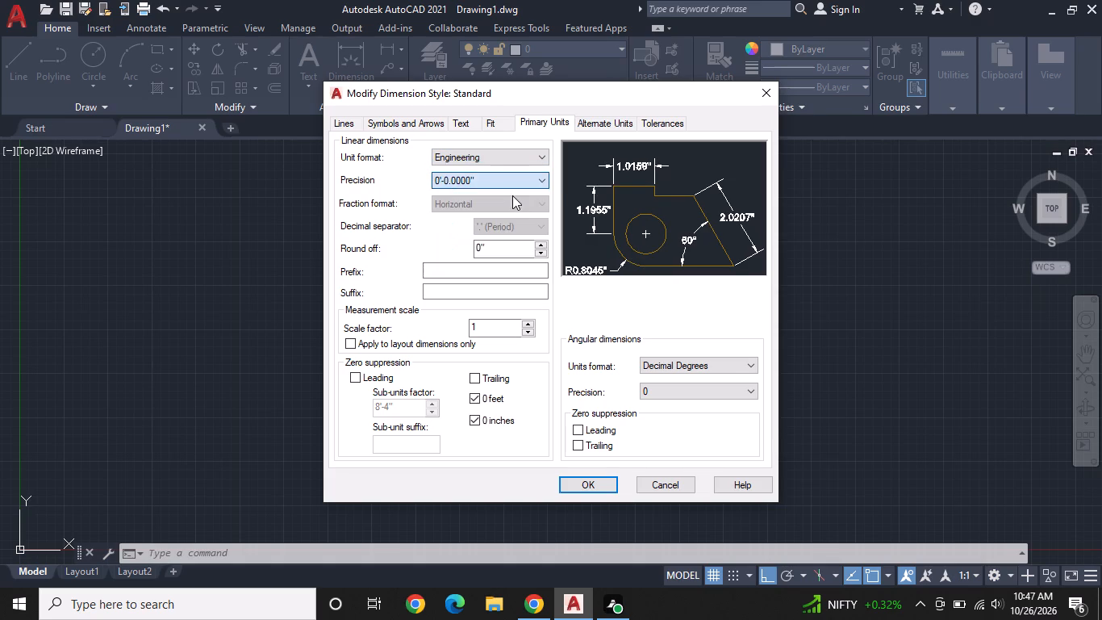
click(611, 486)
click(728, 213)
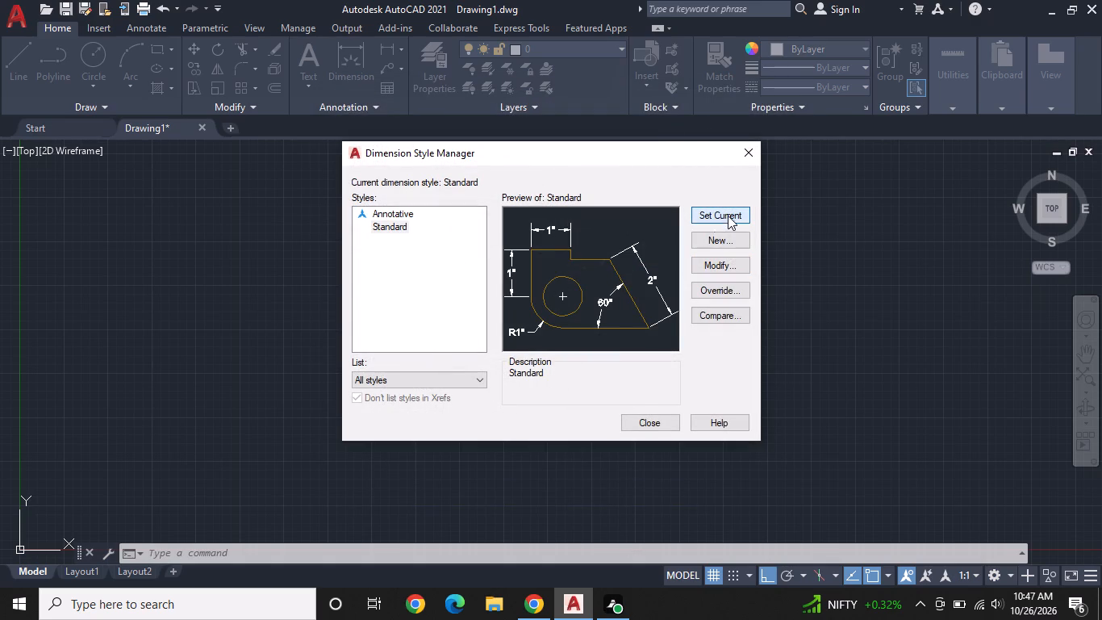
click(639, 426)
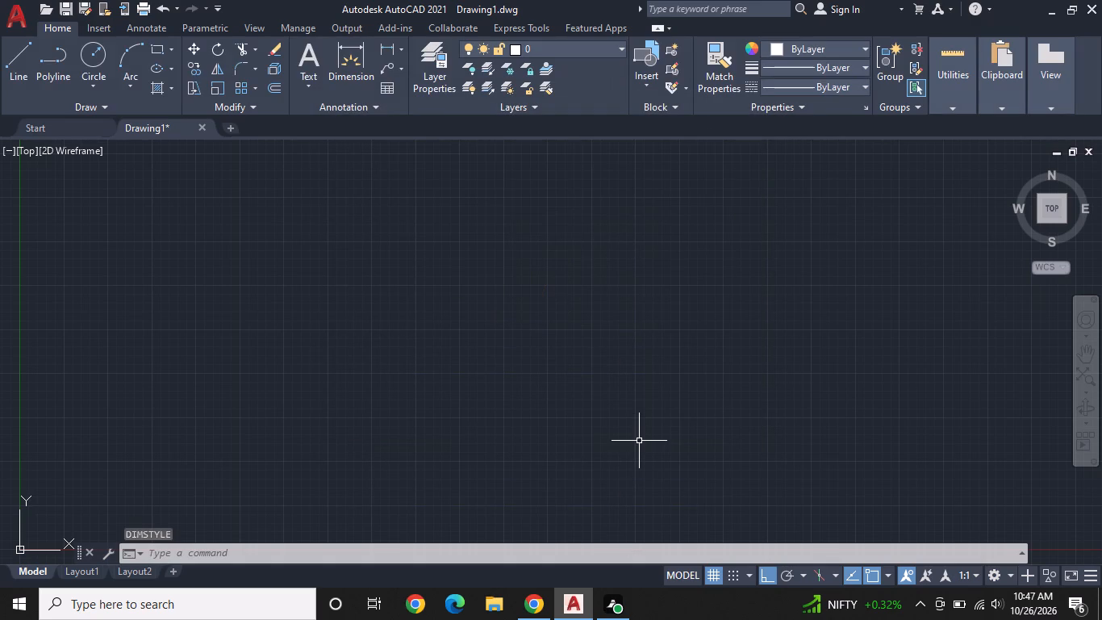
Draw a vertical line 11'9" long, running downward from its start point with Ortho on.
text(L)
key(space)
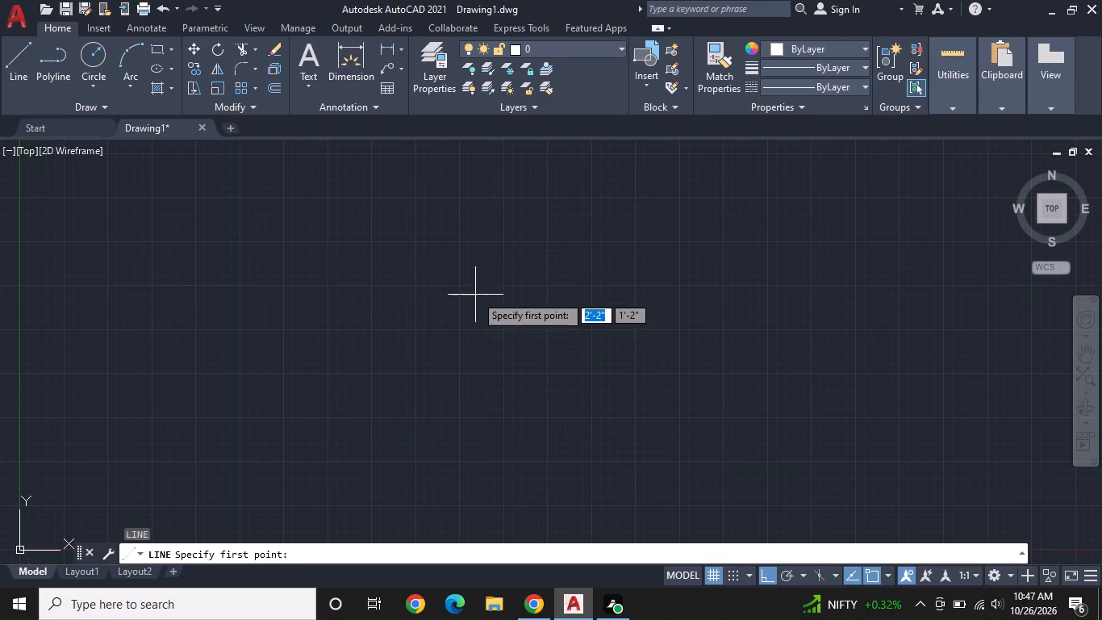
click(379, 223)
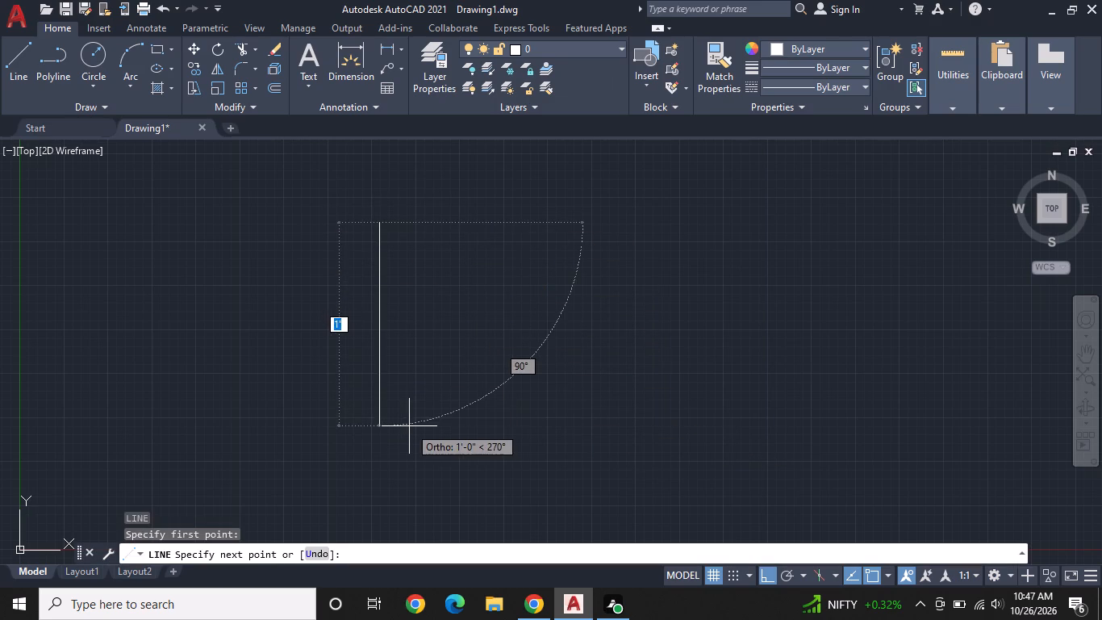
text(11')
key(9)
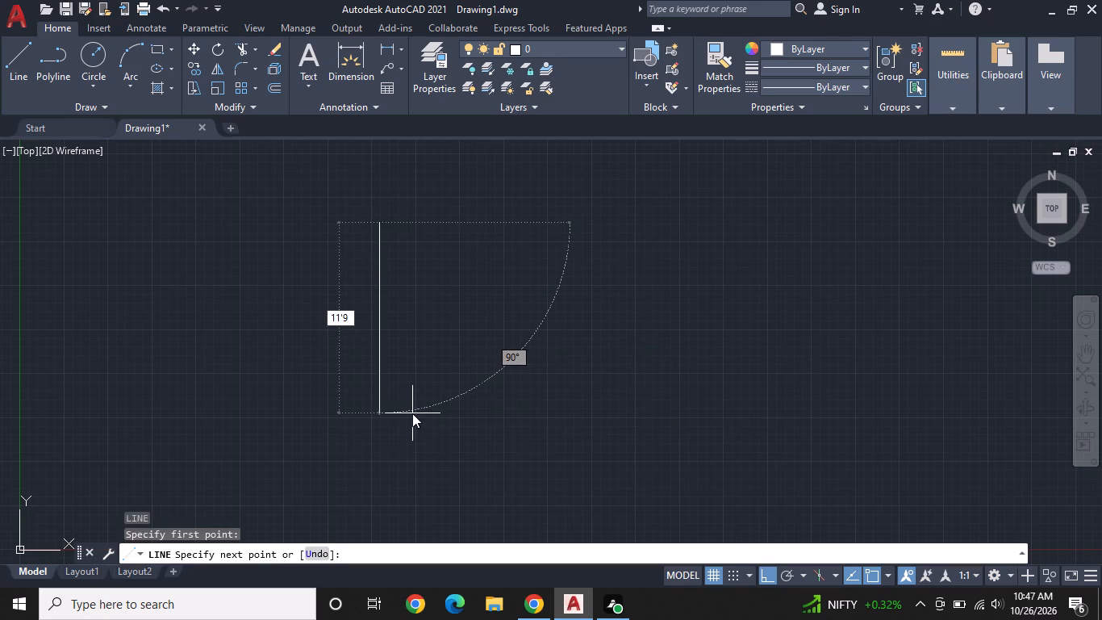
key(shift+quotedbl)
key(Return)
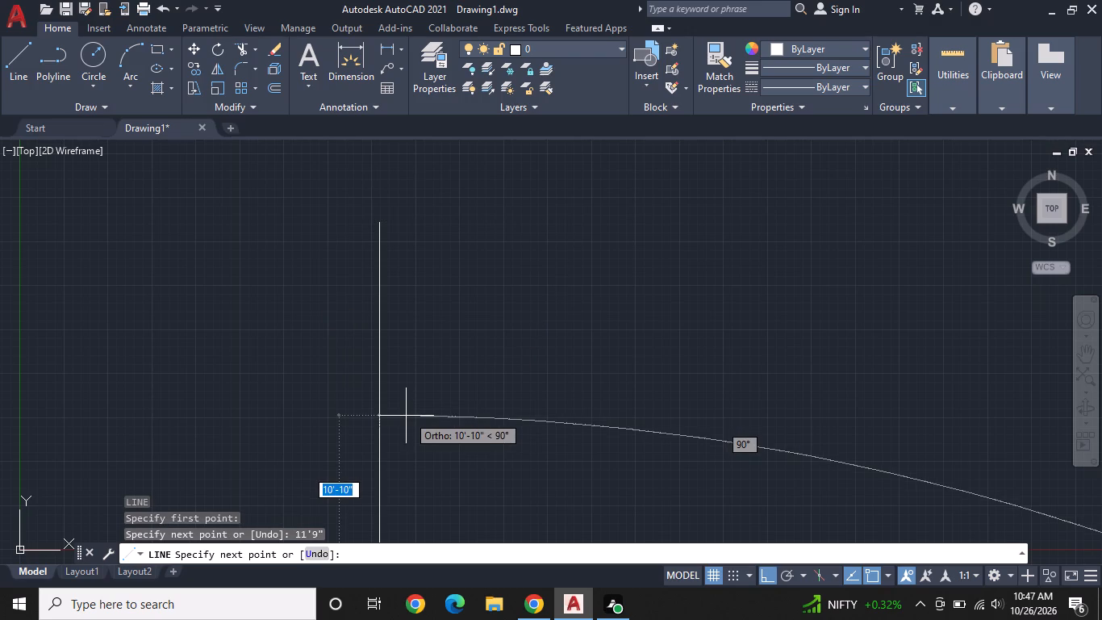
key(Escape)
Move the vertical line by its upper endpoint, with Ortho off, to open space above and to the right of the origin.
scroll(406, 393, down, 2)
middle_drag(406, 378, 382, 318)
scroll(380, 312, down, 2)
middle_drag(411, 264, 394, 371)
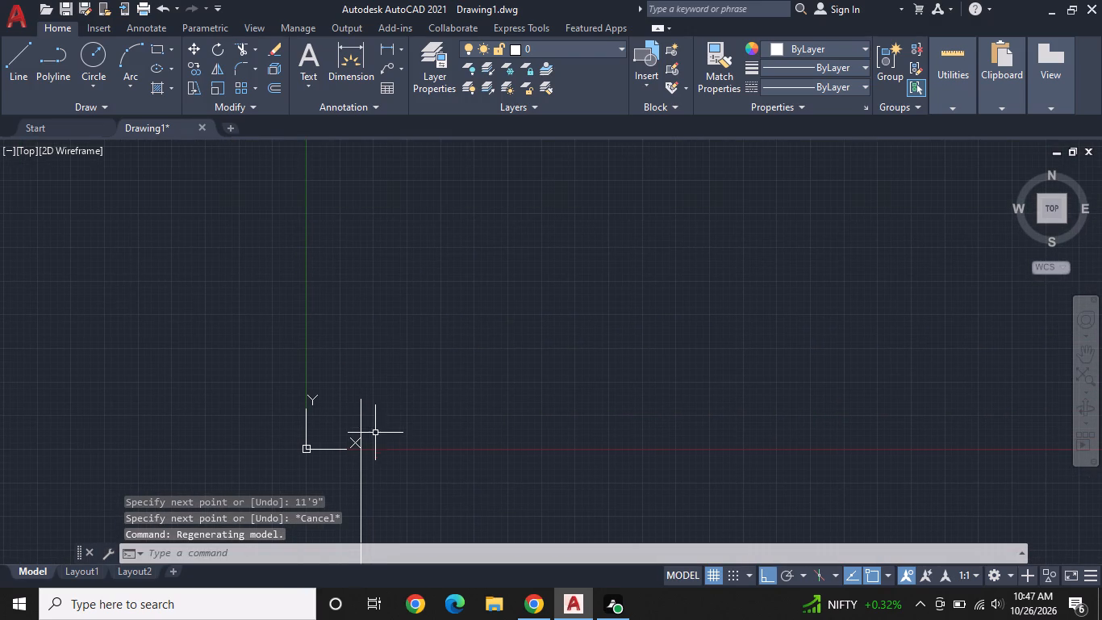
click(359, 405)
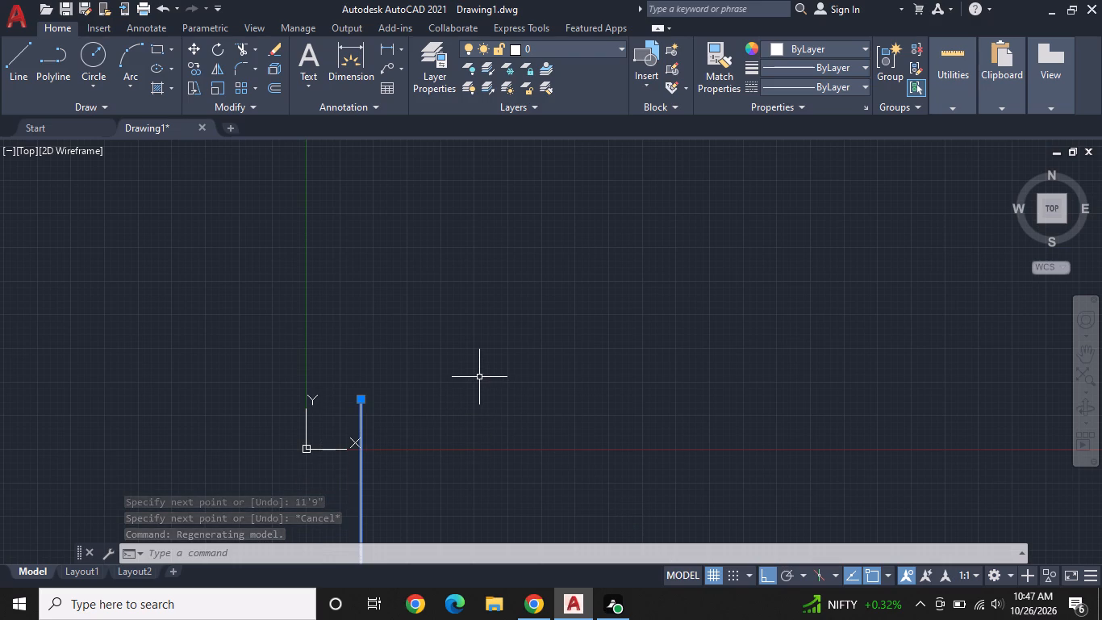
key(m)
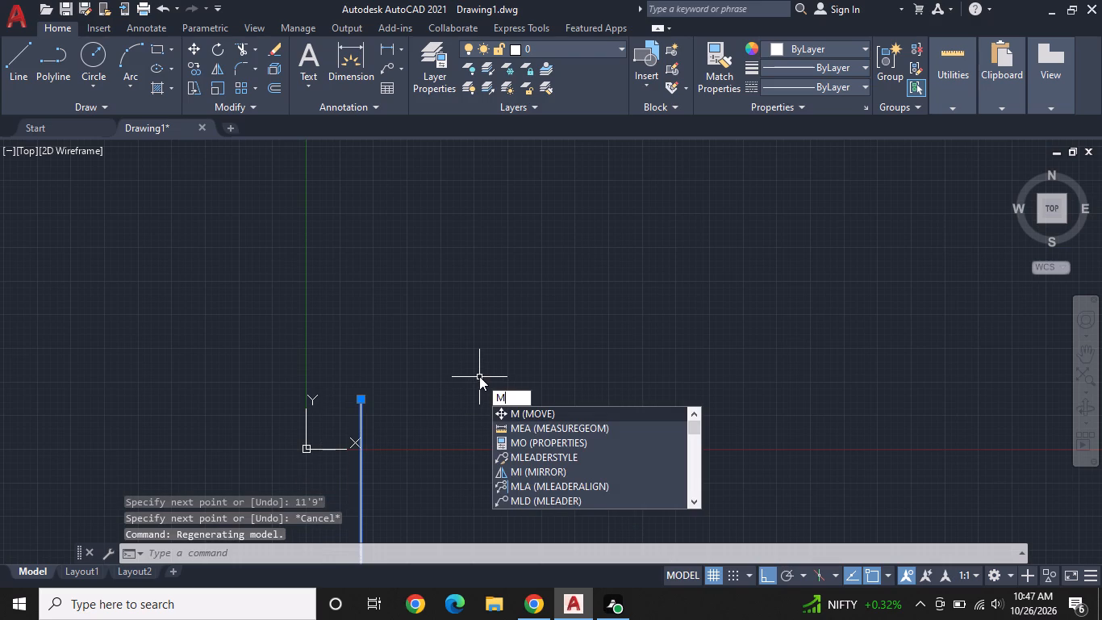
click(509, 414)
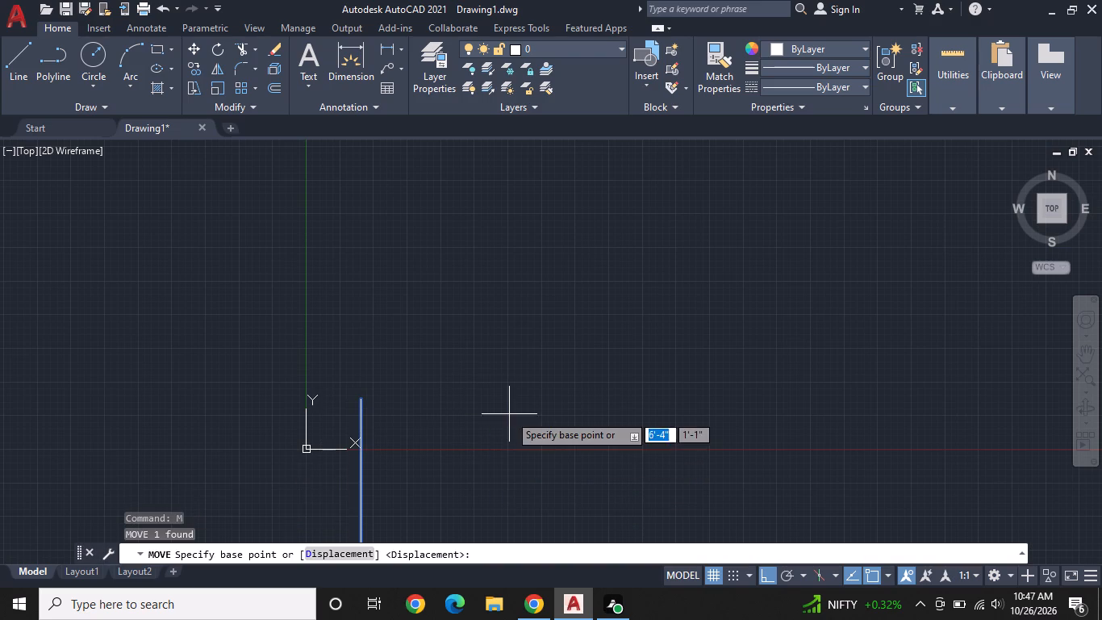
click(363, 400)
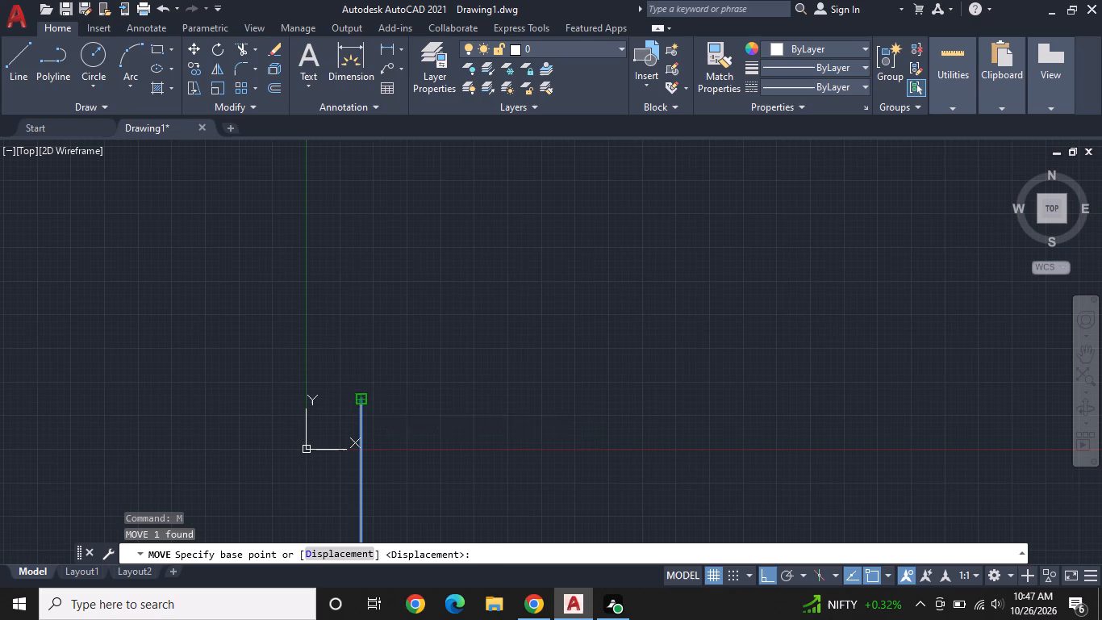
key(F8)
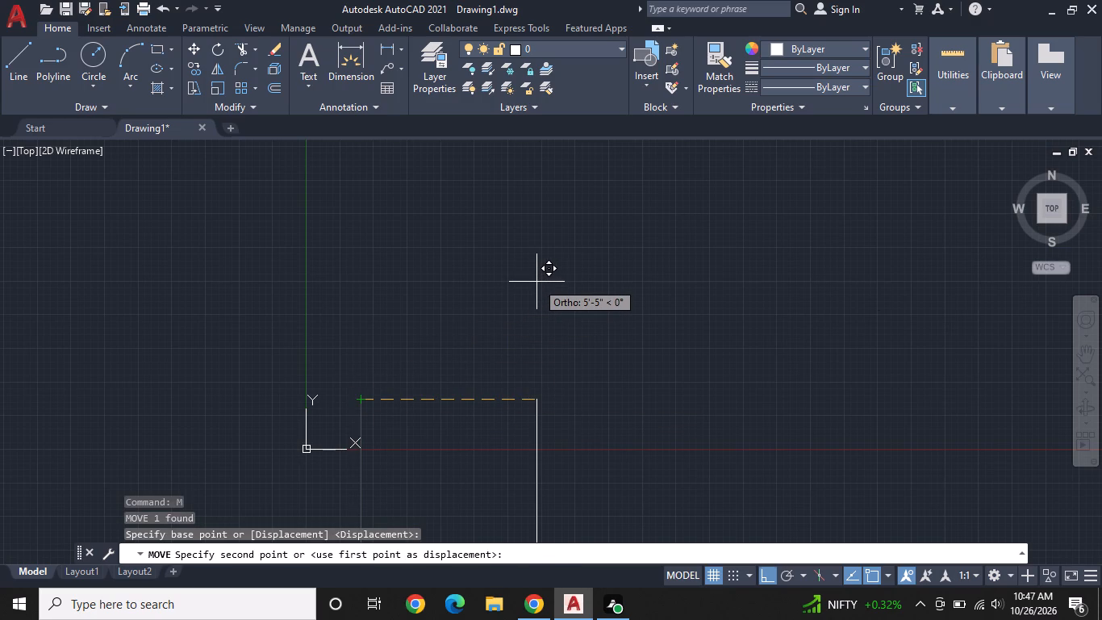
middle_drag(541, 275, 540, 467)
scroll(539, 387, down, 2)
middle_drag(568, 263, 418, 441)
click(632, 182)
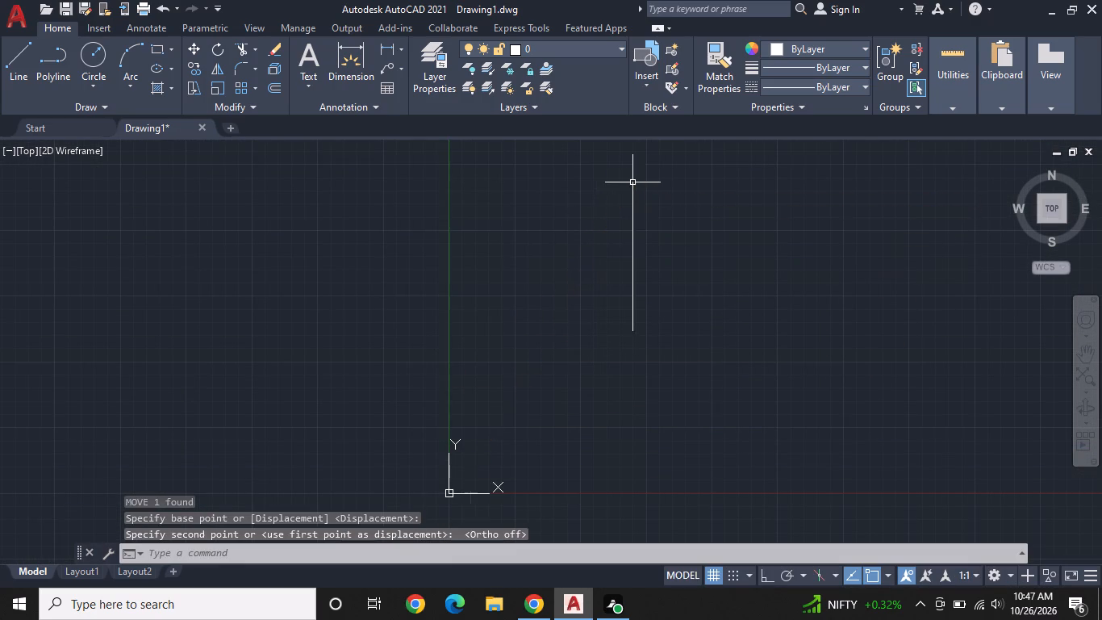
Complete a square with three 11'9" lines from the vertical line's upper endpoint, going right, down and back left with Ortho on.
middle_drag(667, 236, 412, 272)
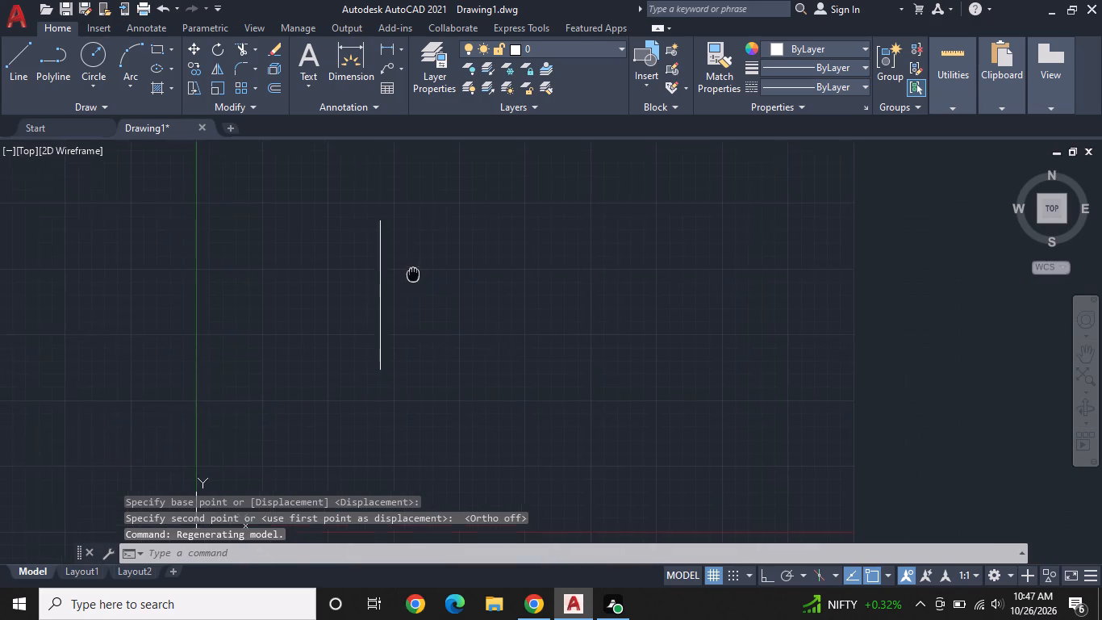
middle_drag(412, 272, 409, 267)
scroll(417, 291, up, 1)
middle_drag(416, 284, 473, 342)
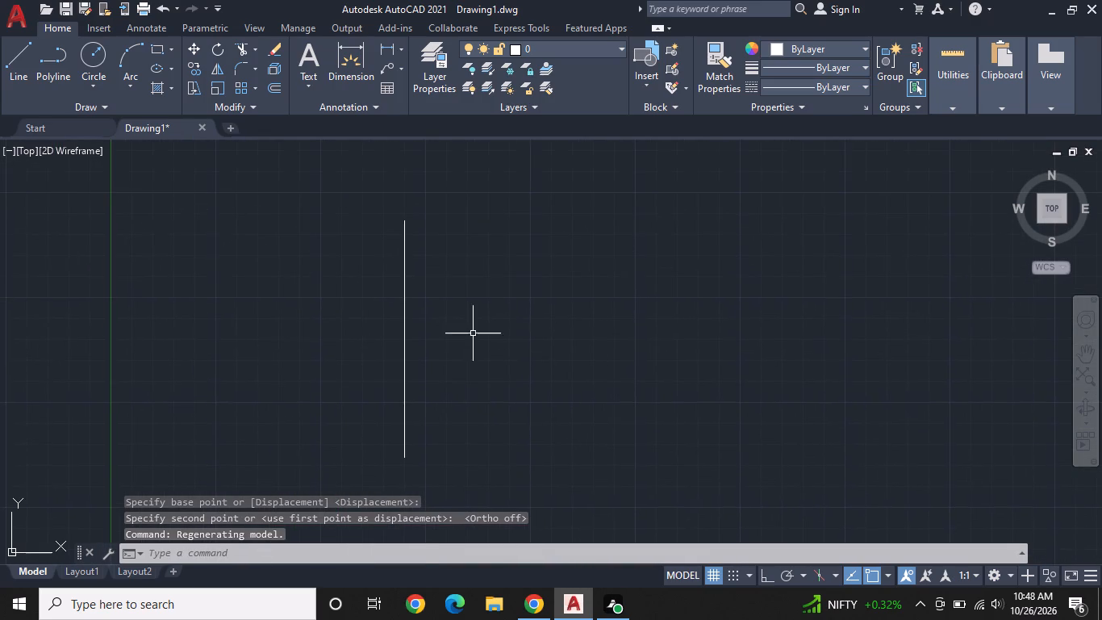
text(L)
key(space)
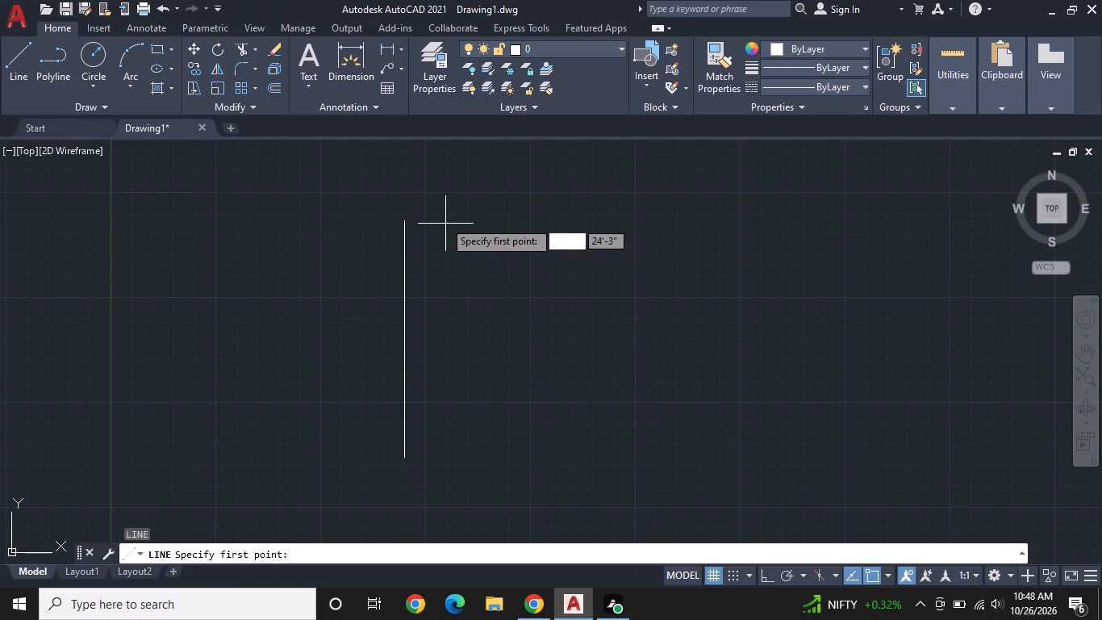
click(400, 225)
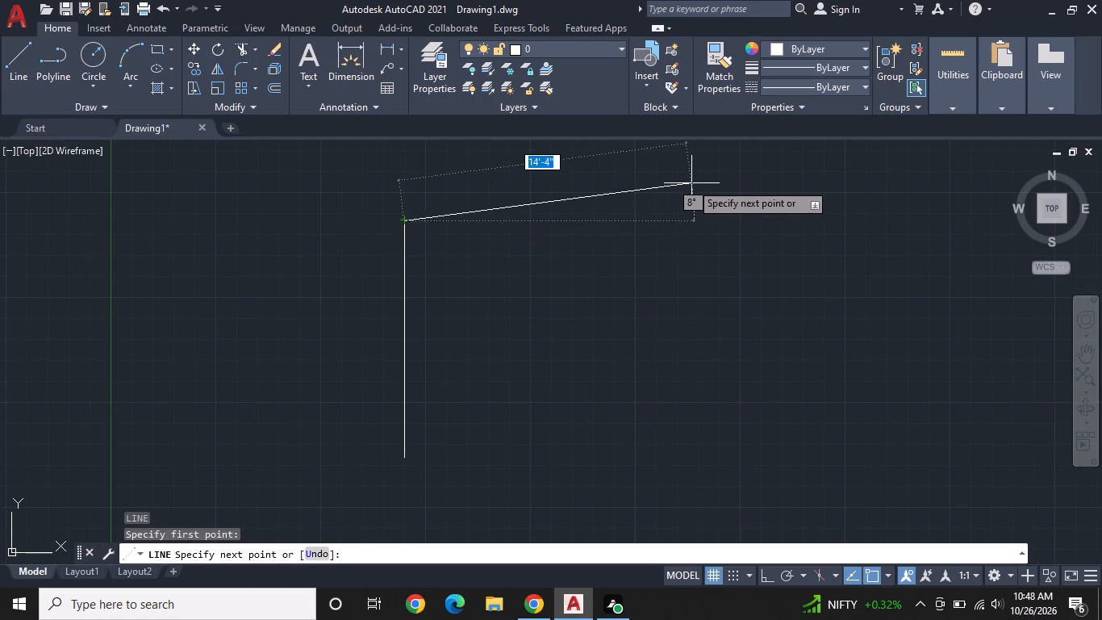
key(F8)
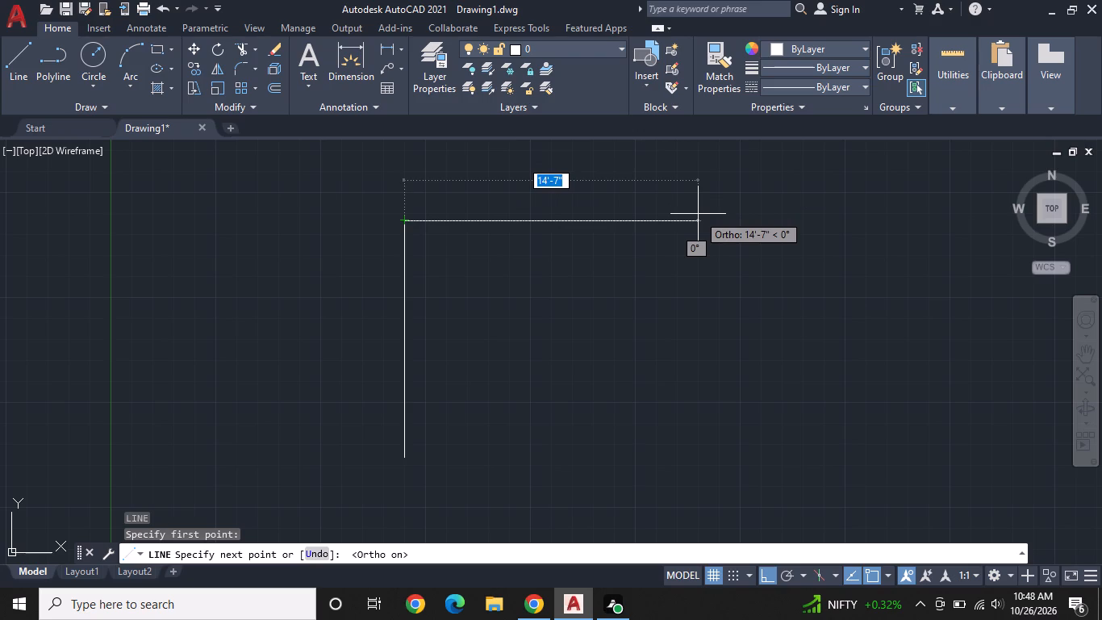
text(11'9")
key(Return)
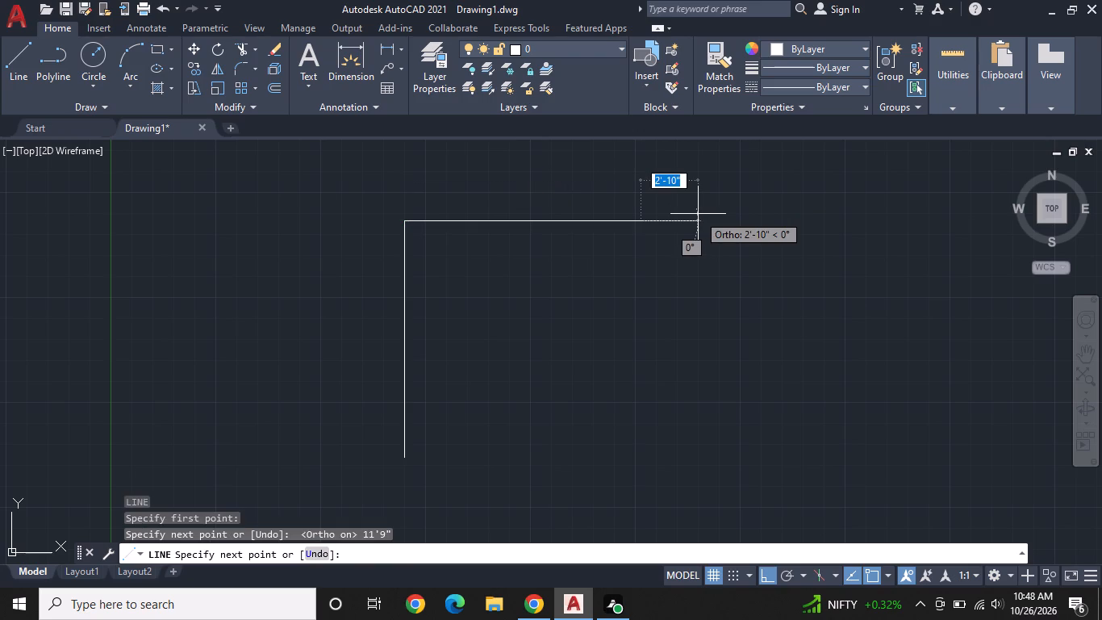
text(11'9")
key(Return)
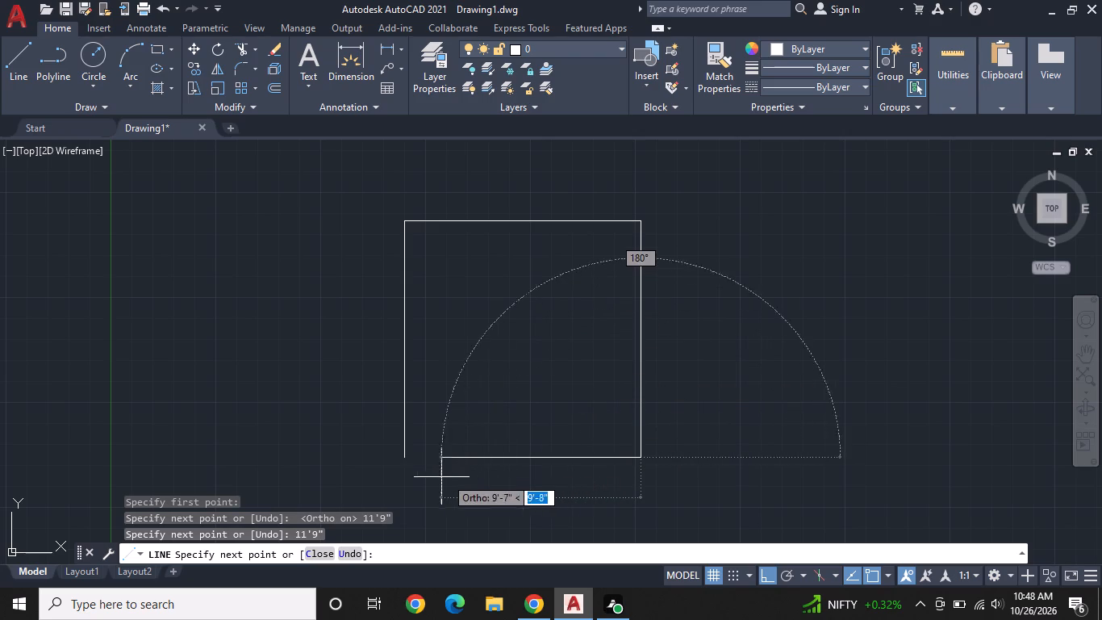
text(11'9")
key(Return)
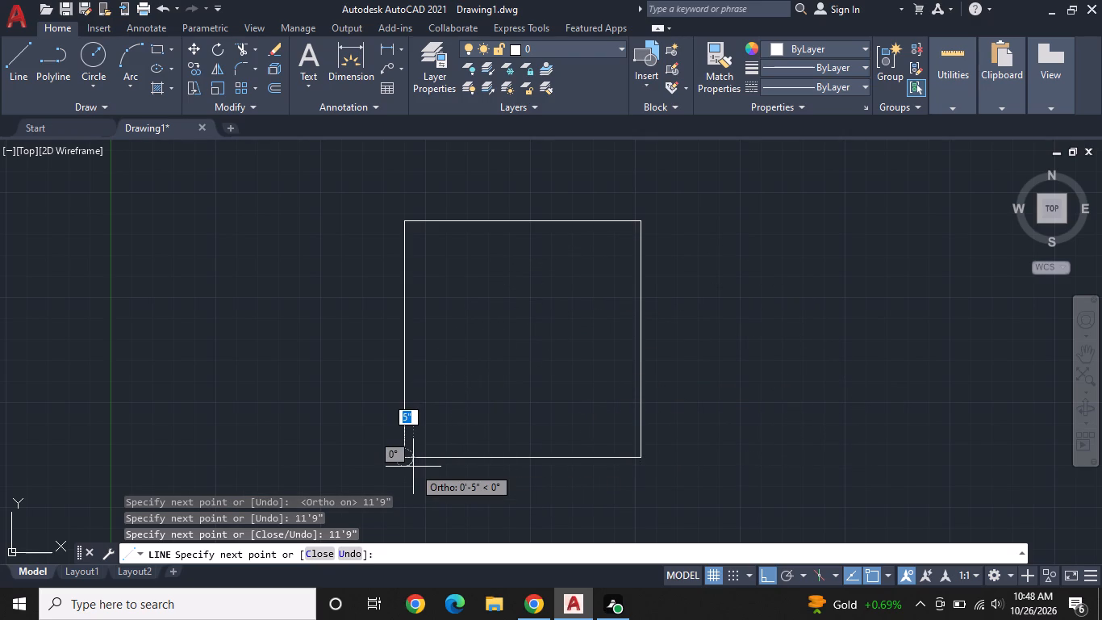
Offset all four sides of the square outward by 9" to form the outer wall lines.
key(Escape)
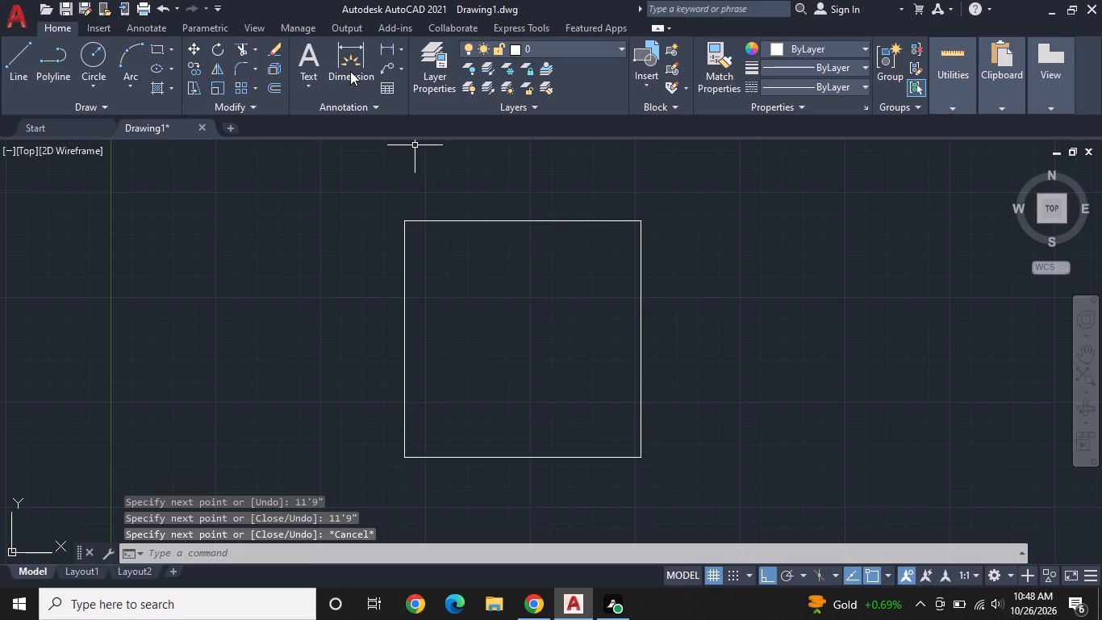
click(273, 89)
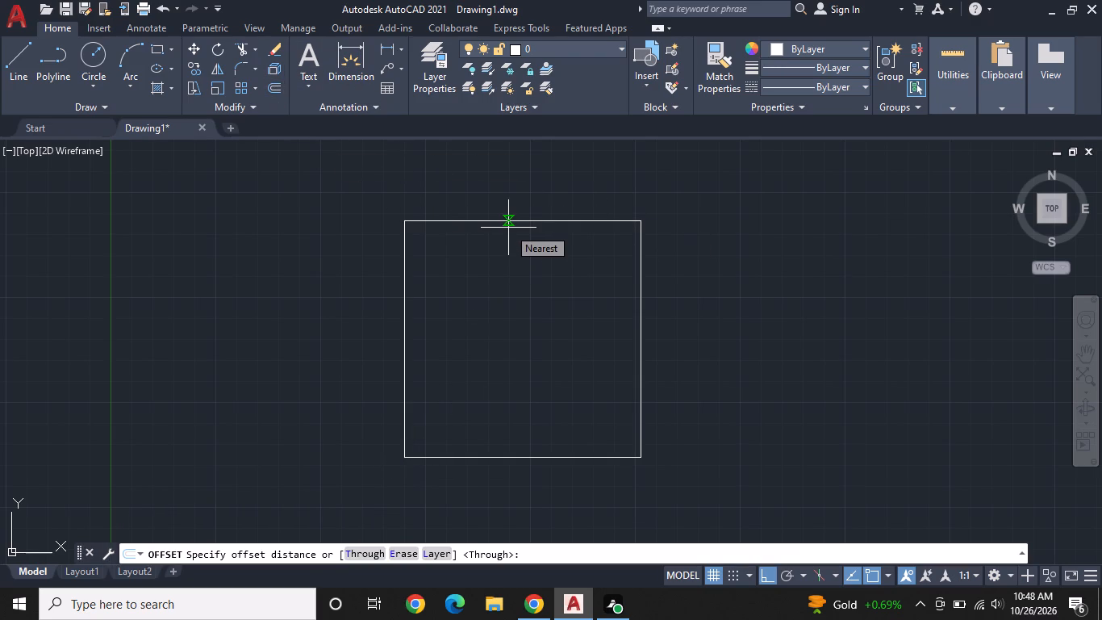
text(9")
key(Return)
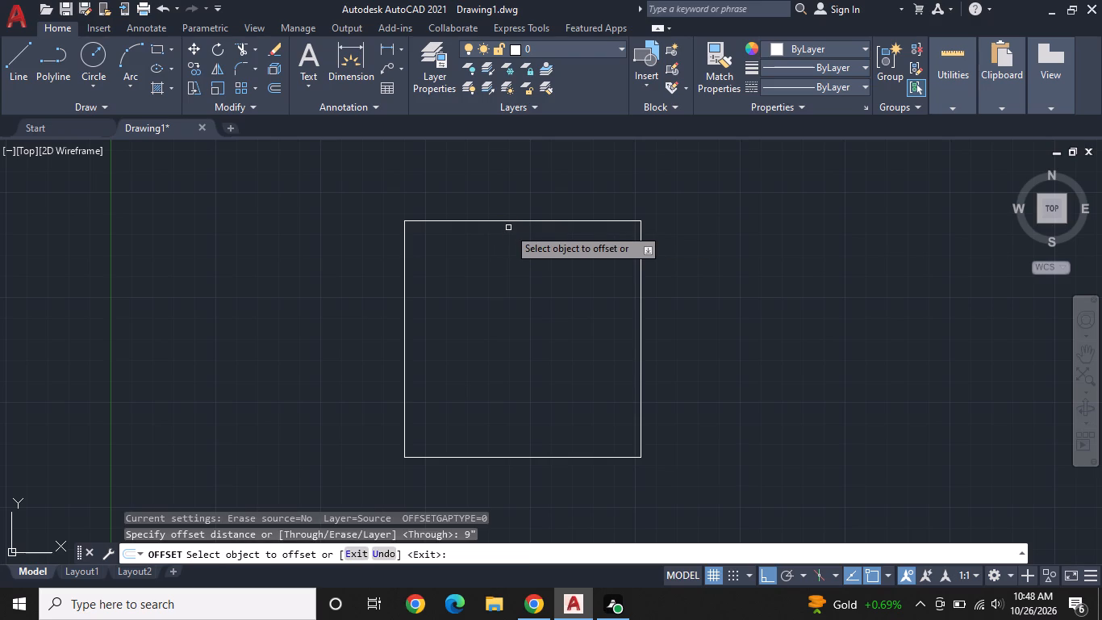
click(507, 220)
click(516, 180)
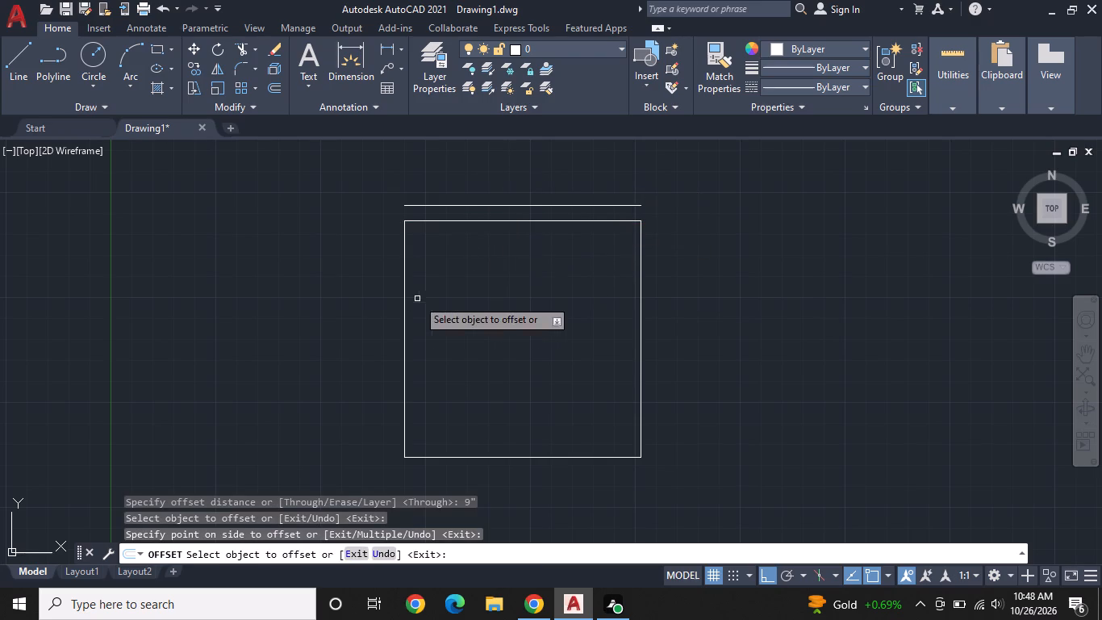
click(399, 313)
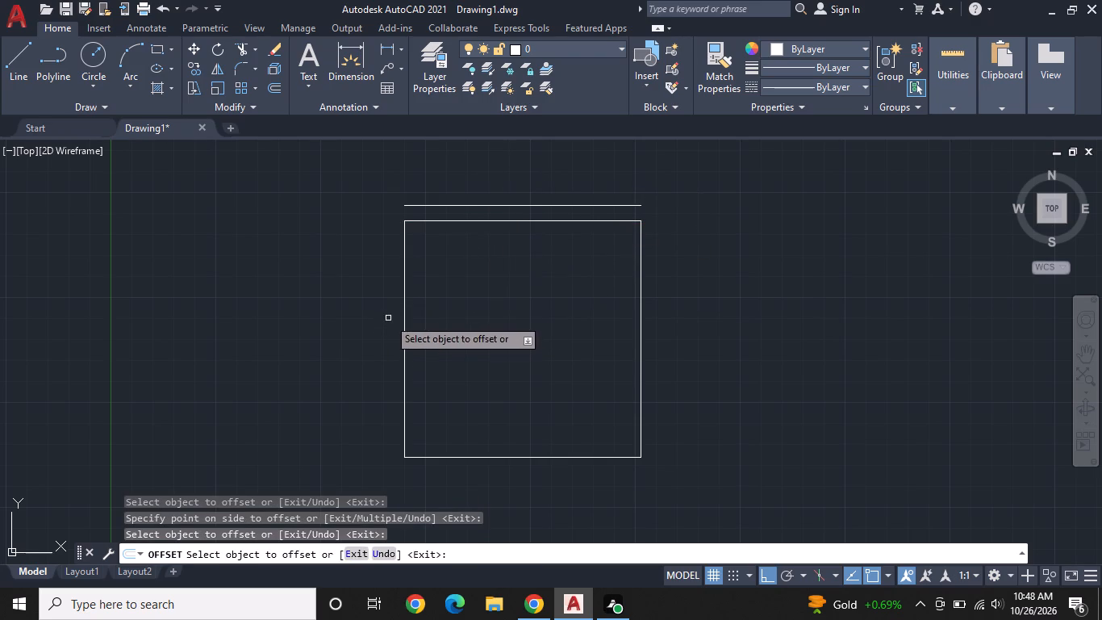
click(406, 300)
click(364, 326)
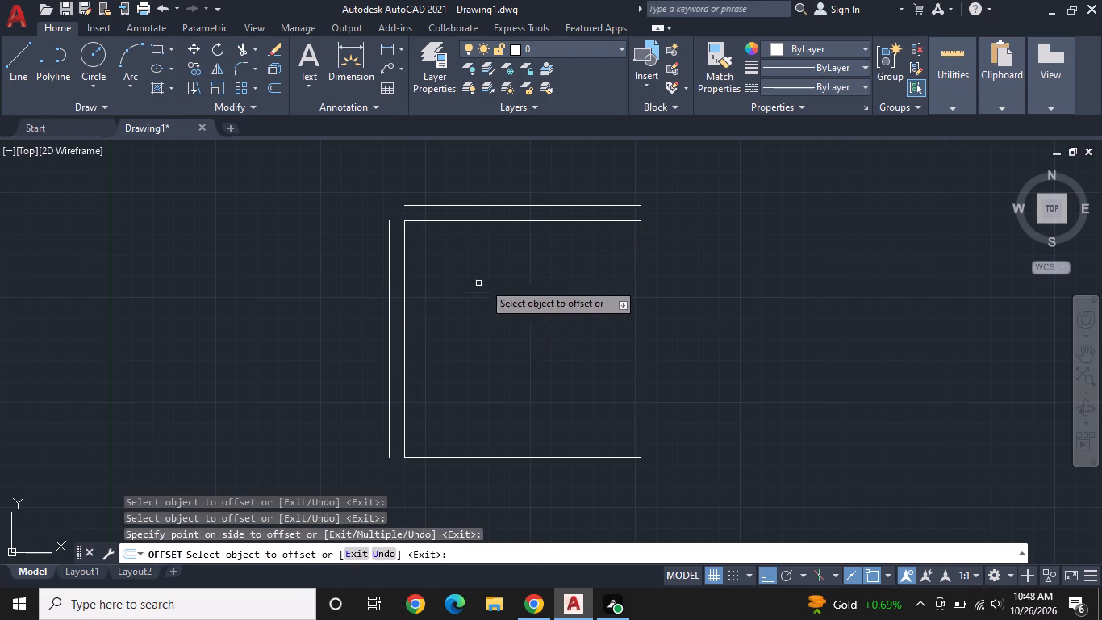
click(642, 288)
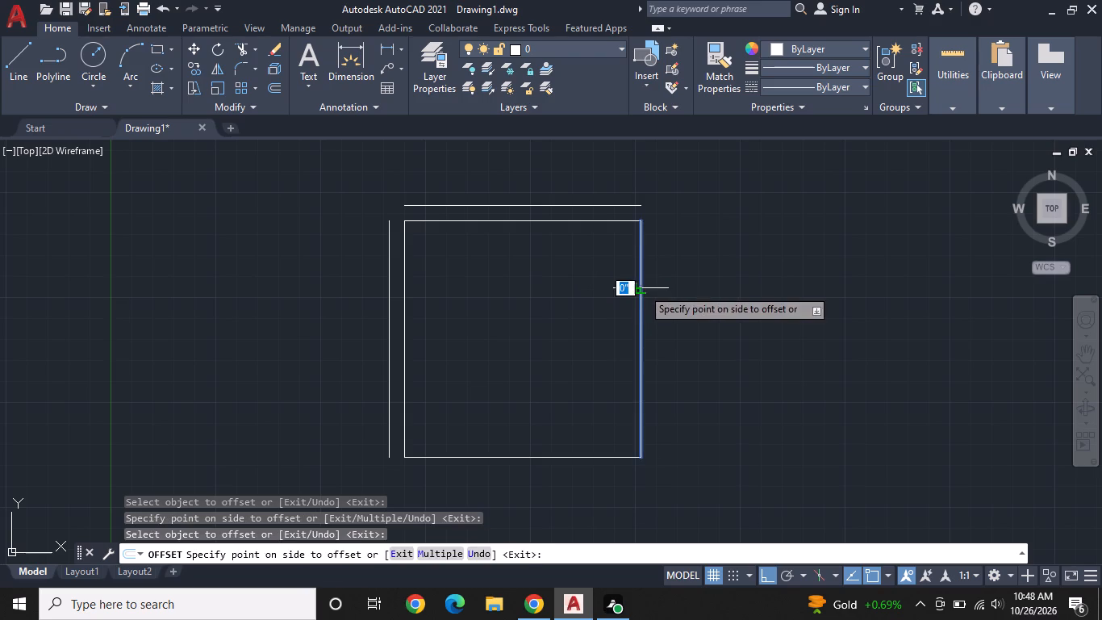
click(672, 276)
middle_drag(662, 273, 599, 225)
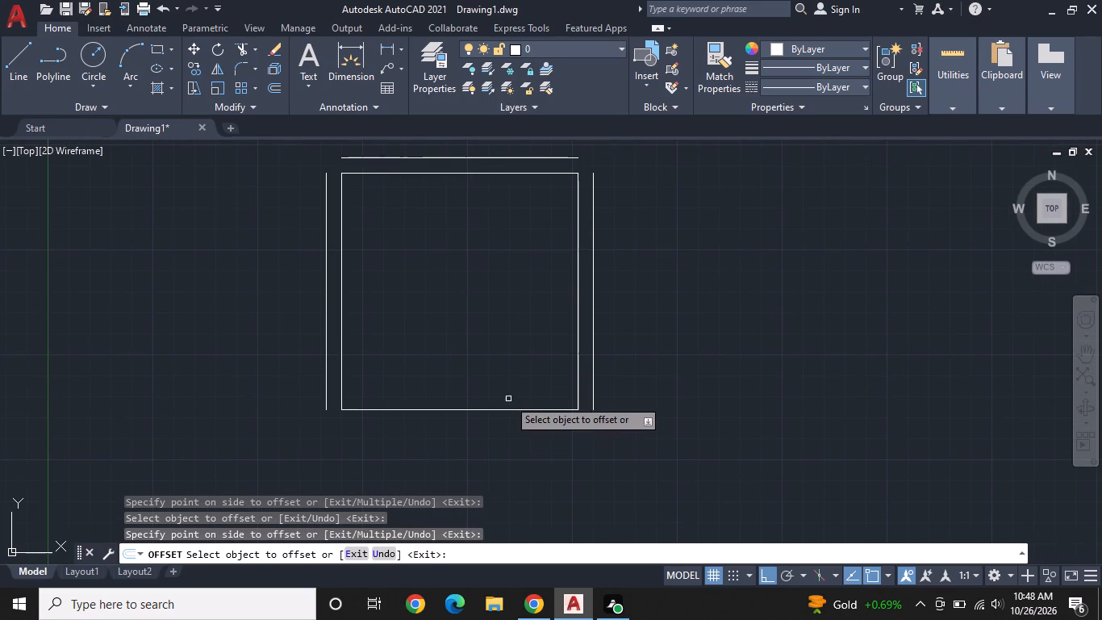
click(507, 411)
click(510, 449)
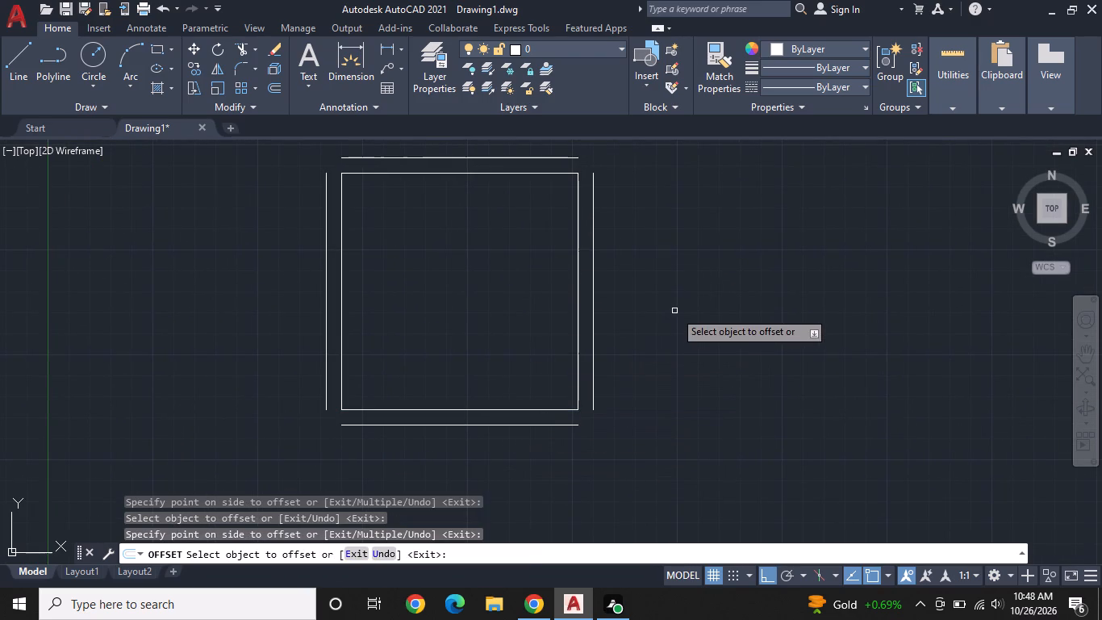
middle_drag(674, 311, 716, 283)
scroll(716, 282, down, 1)
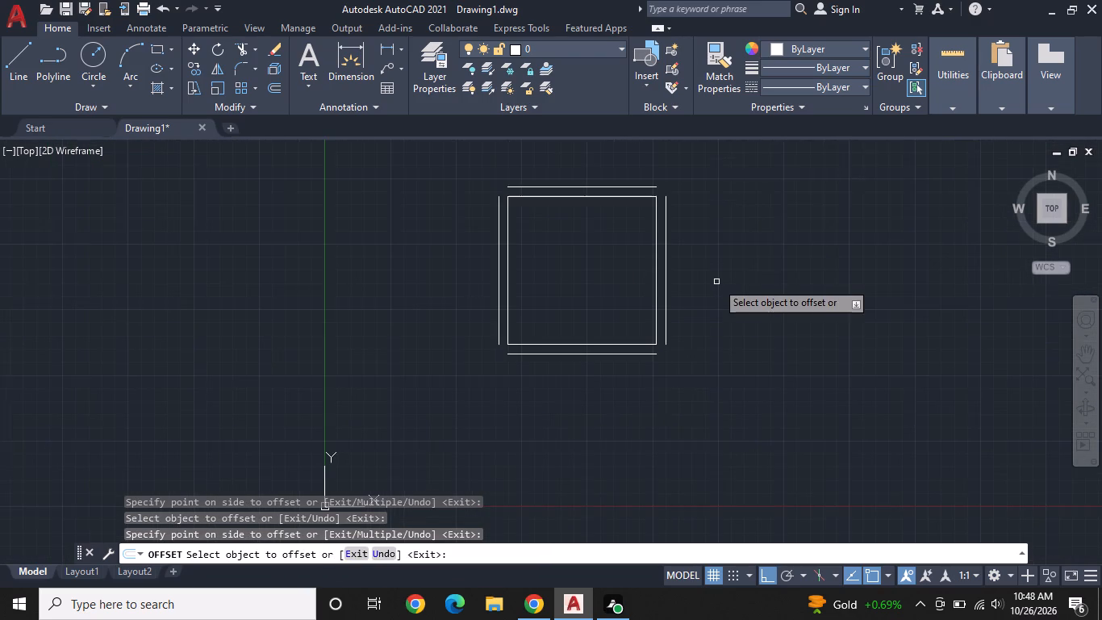
middle_drag(711, 274, 711, 302)
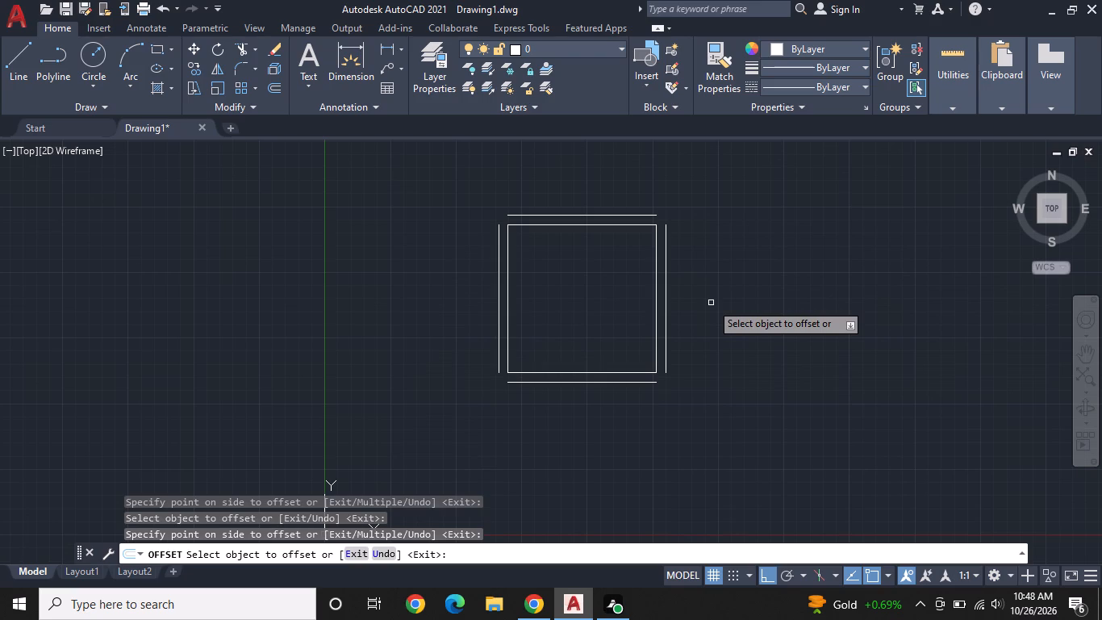
key(Escape)
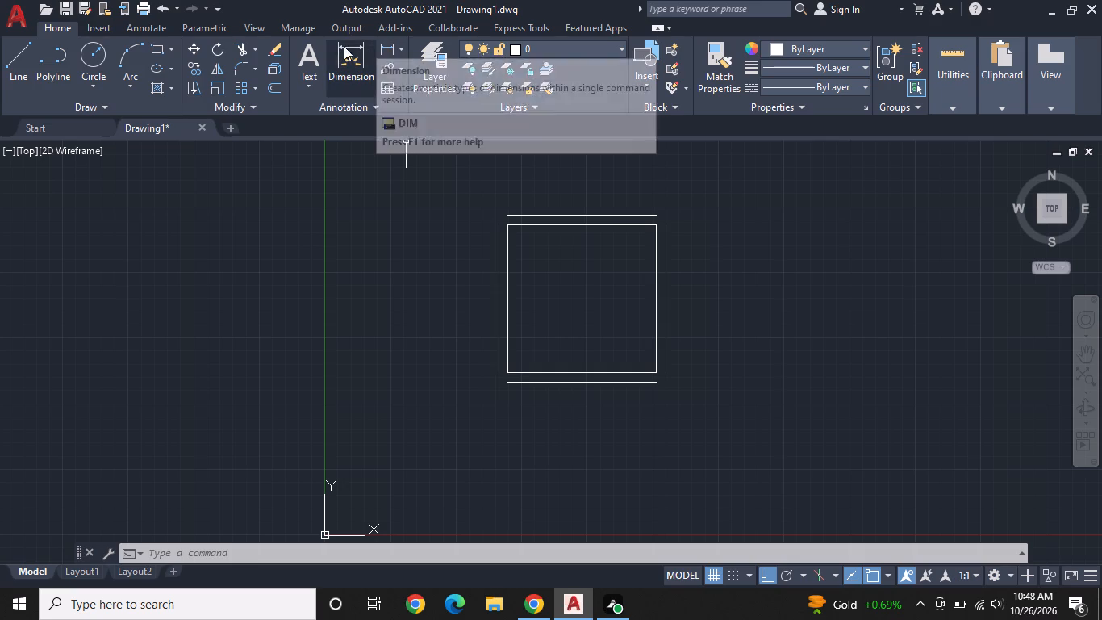
Join the four outer wall lines into closed square corners using Fillet with a zero radius.
click(237, 71)
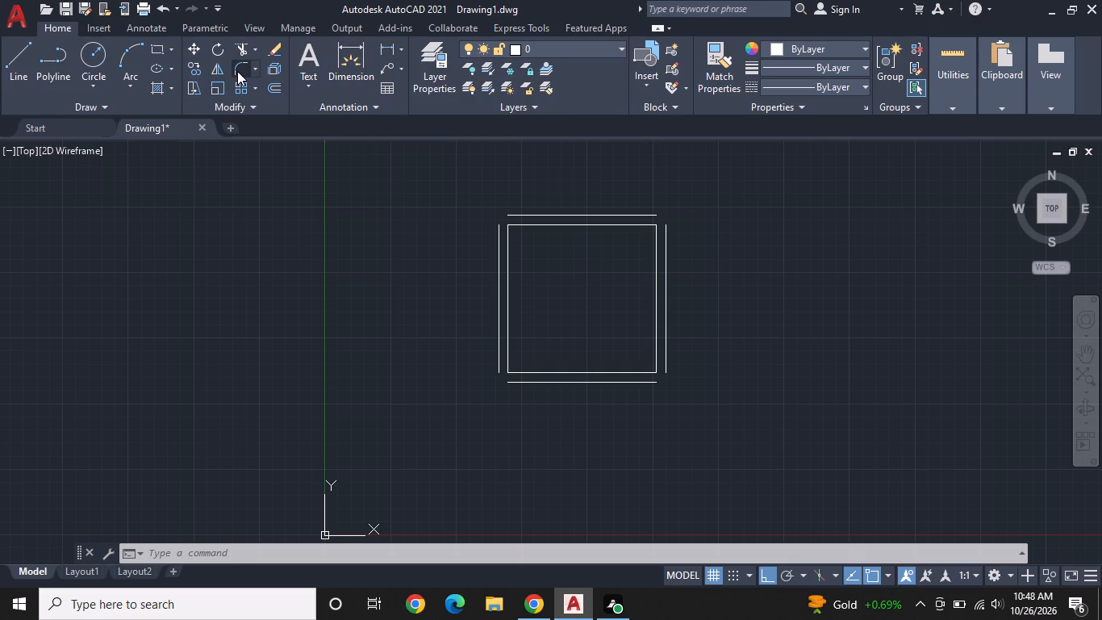
click(499, 232)
click(511, 216)
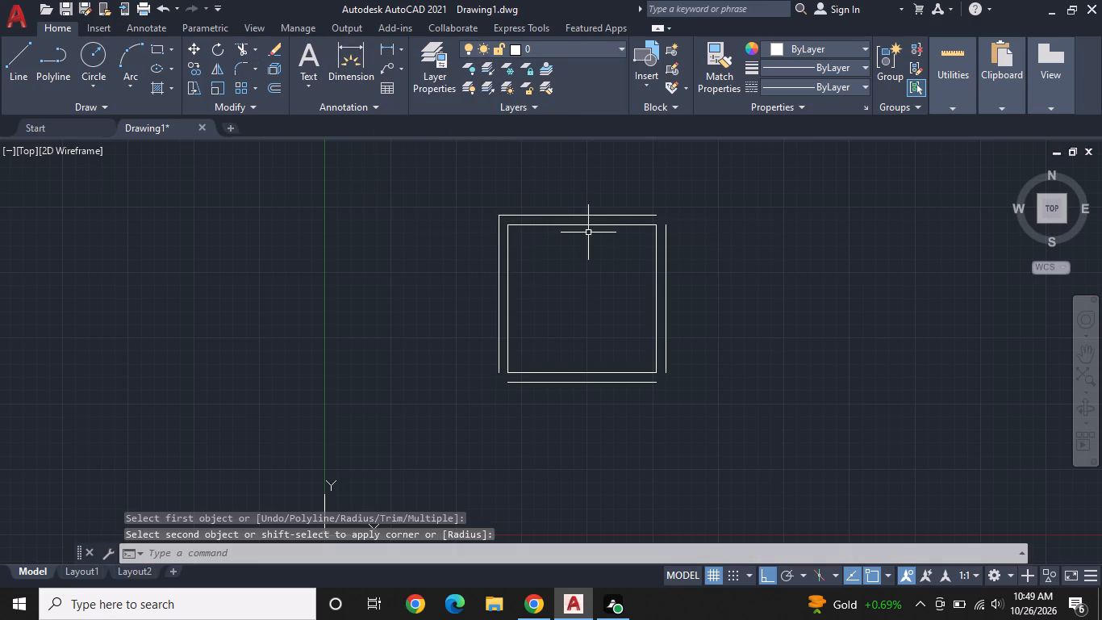
key(space)
click(619, 213)
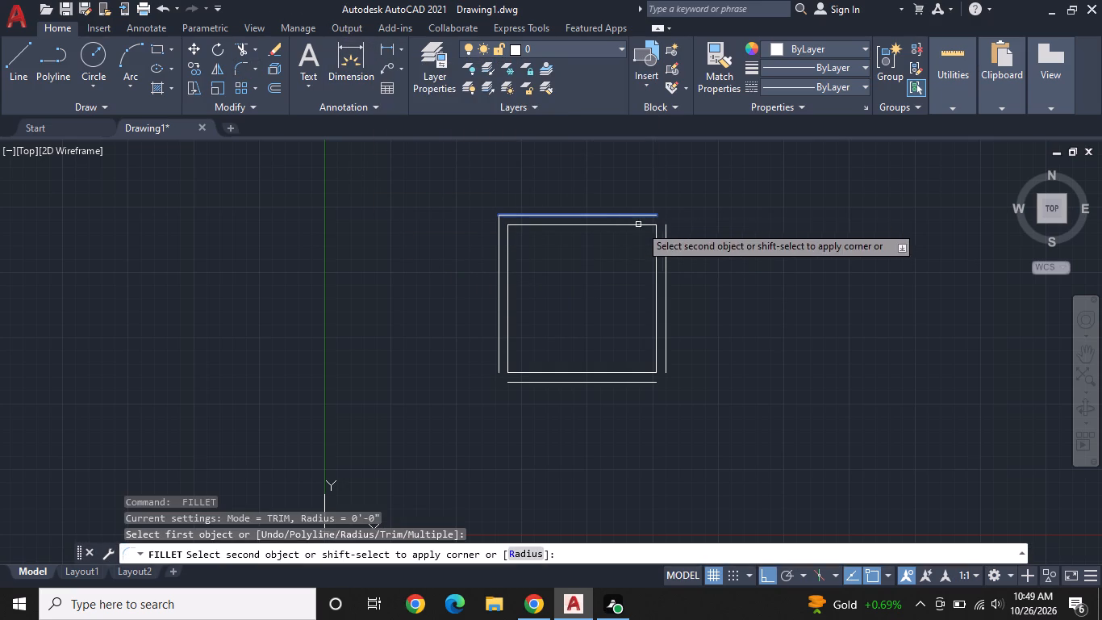
click(666, 279)
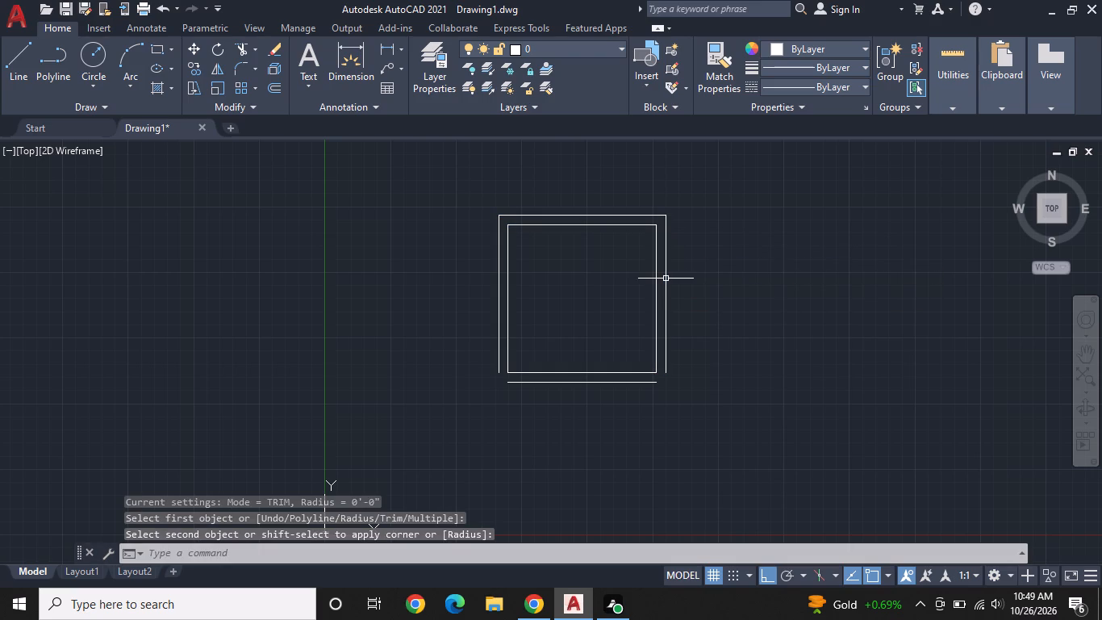
key(space)
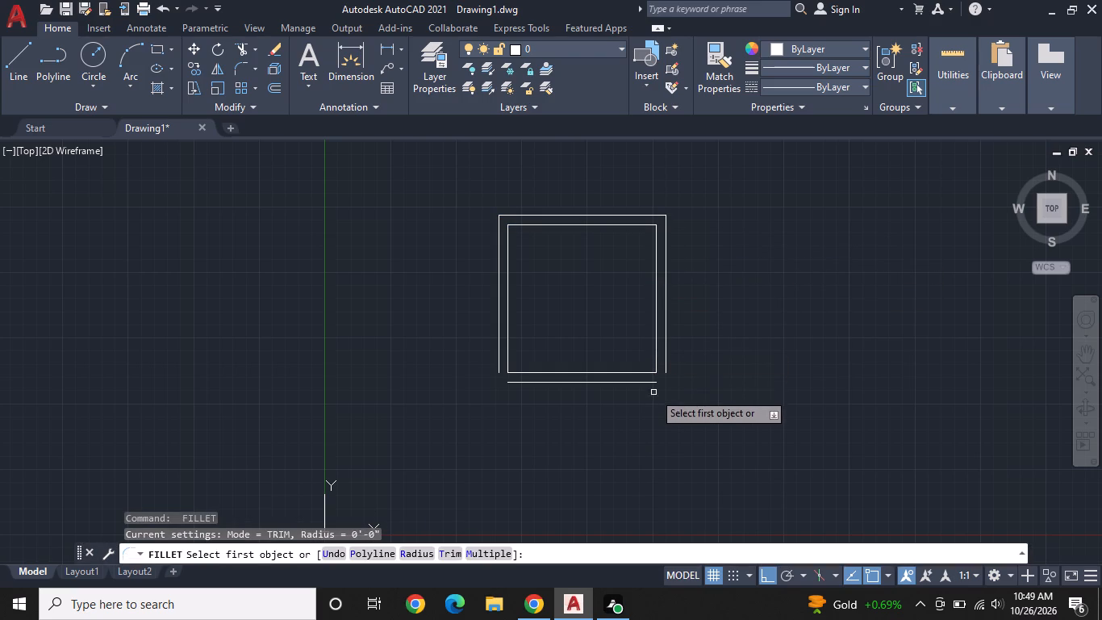
click(650, 381)
click(666, 350)
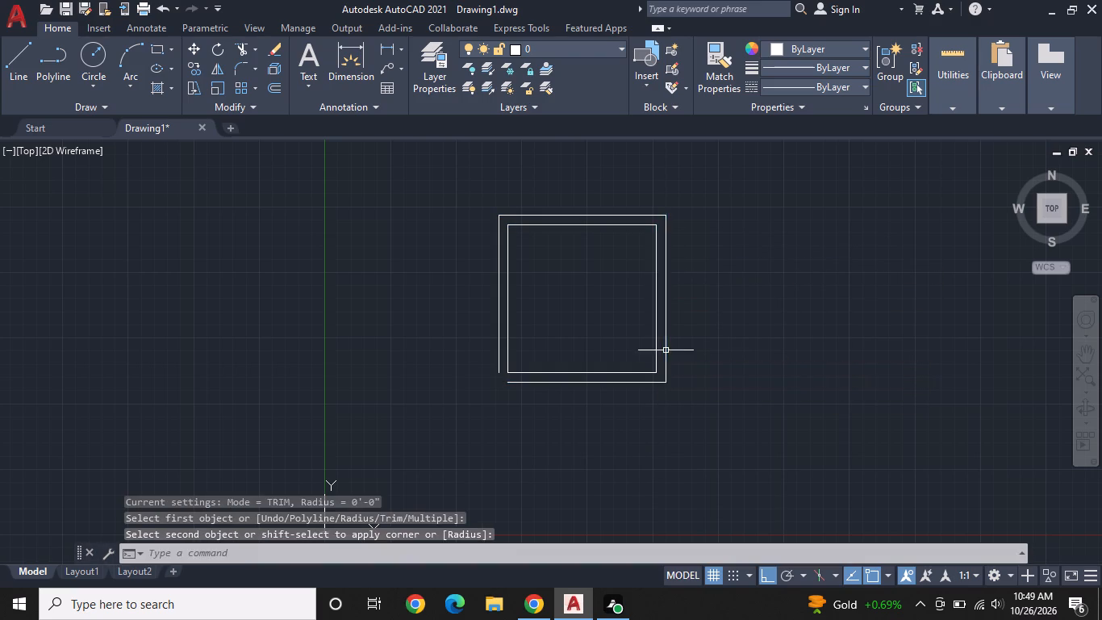
key(space)
click(523, 383)
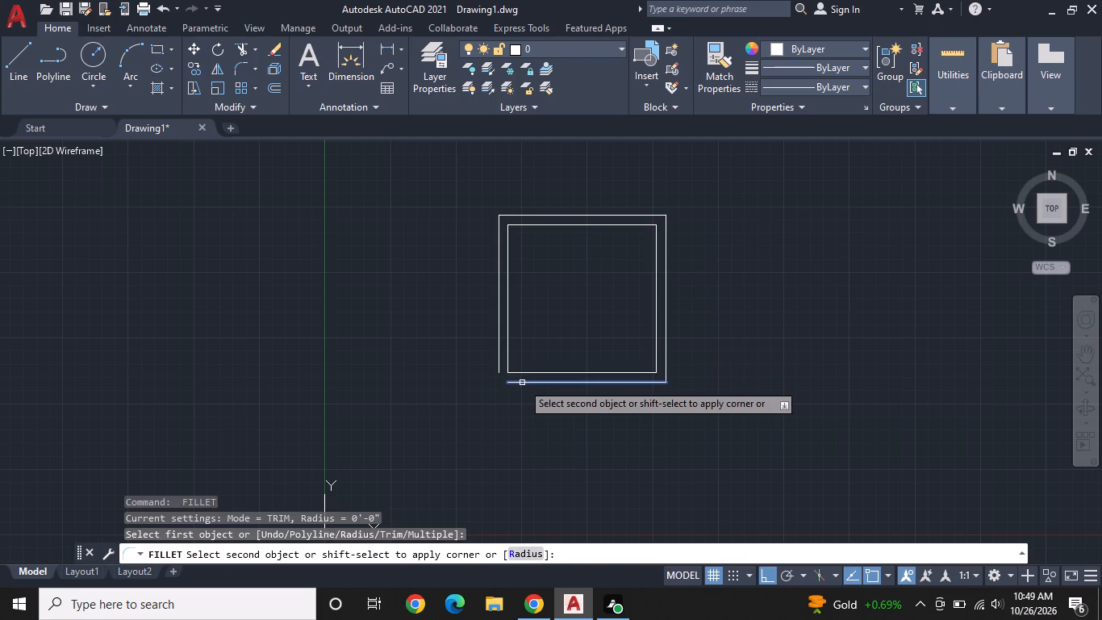
click(500, 362)
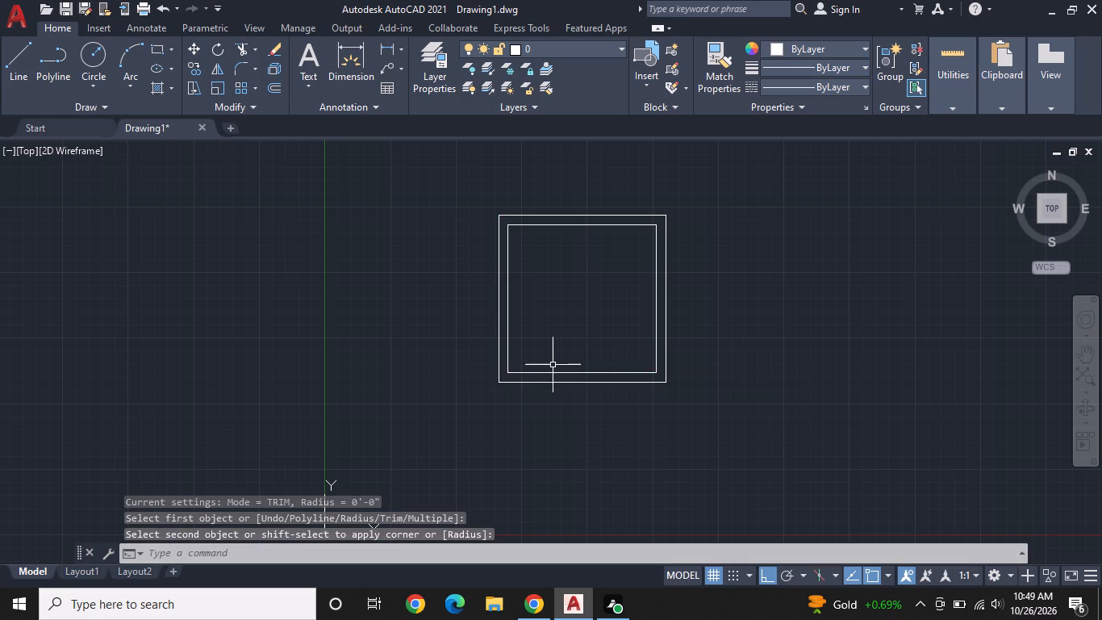
key(Escape)
Draw a vertical line from the inner square's lower-left corner straight down to the outer wall line.
middle_drag(547, 421, 547, 406)
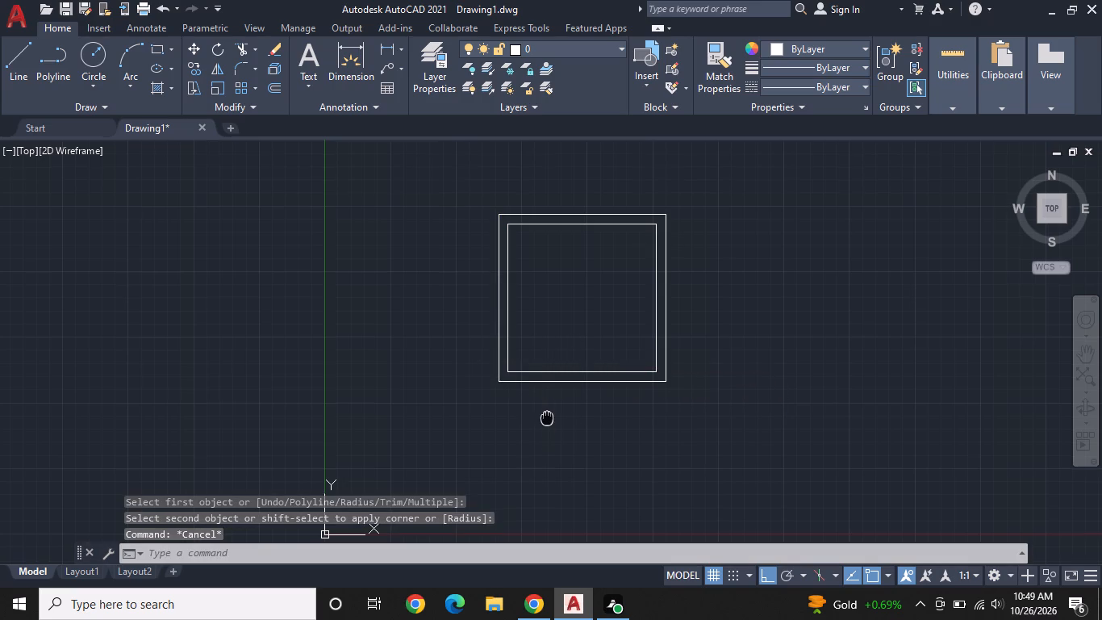
middle_drag(547, 406, 550, 319)
scroll(550, 319, up, 1)
middle_drag(537, 304, 541, 330)
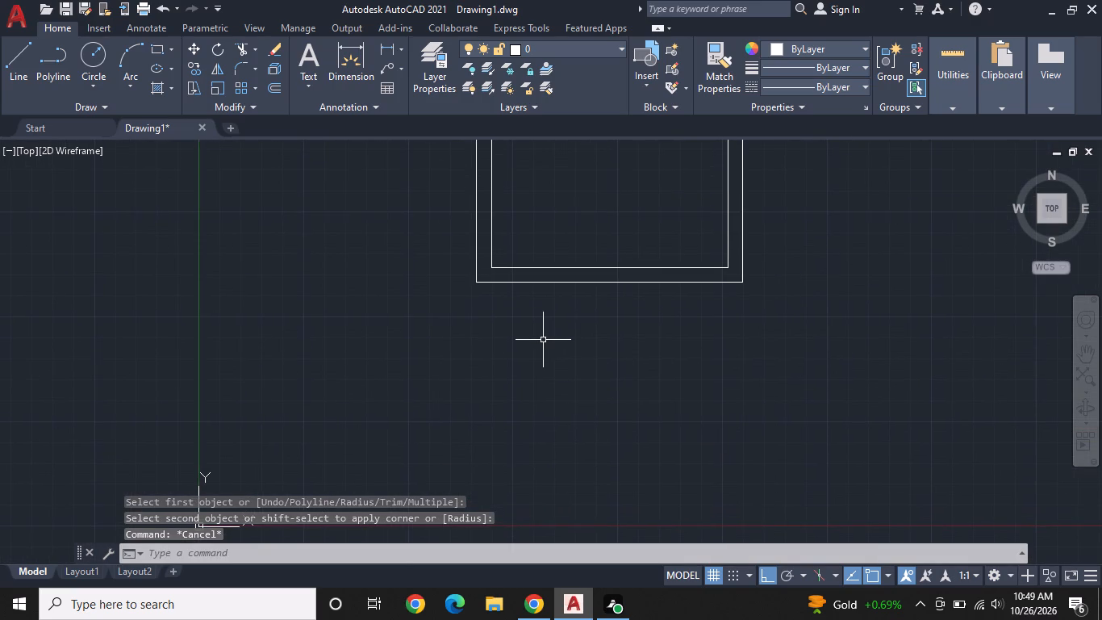
text(L)
key(space)
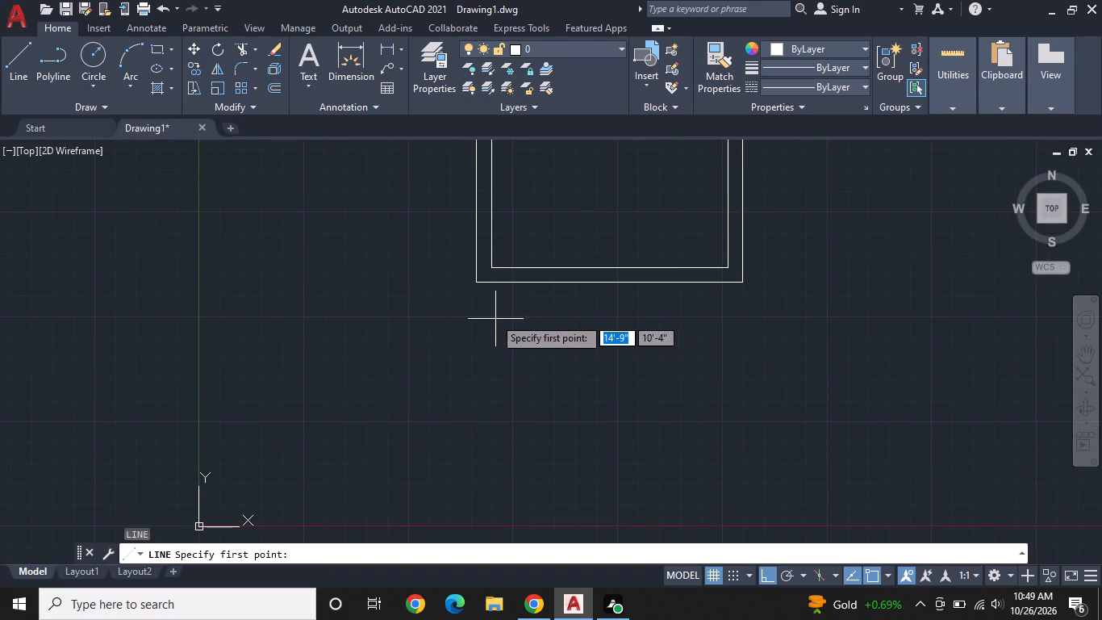
scroll(493, 288, up, 2)
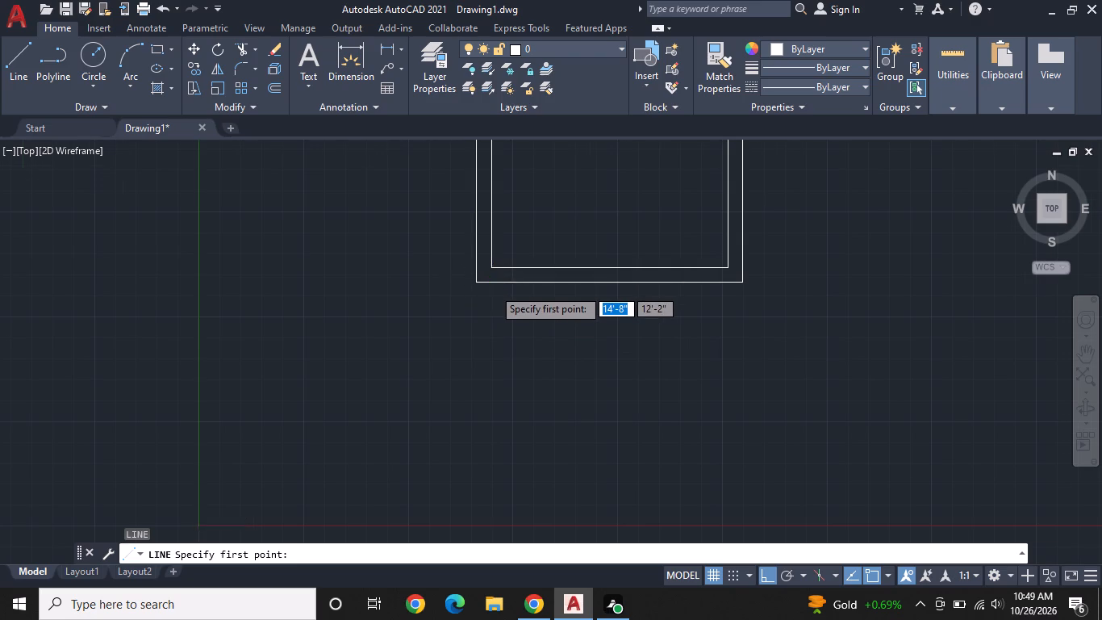
scroll(493, 288, up, 1)
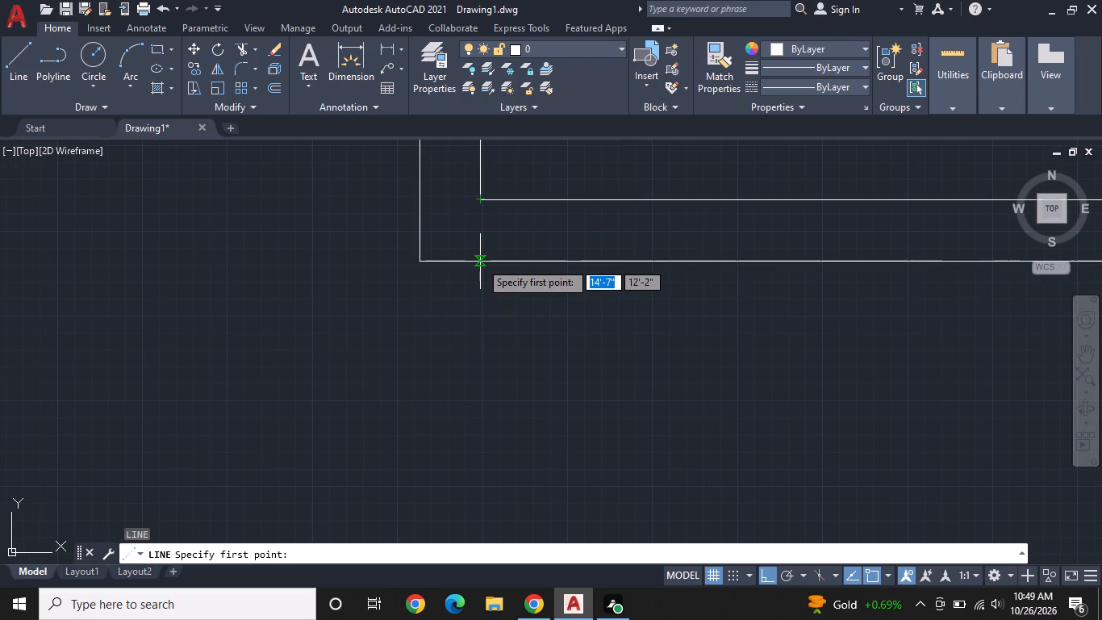
click(479, 198)
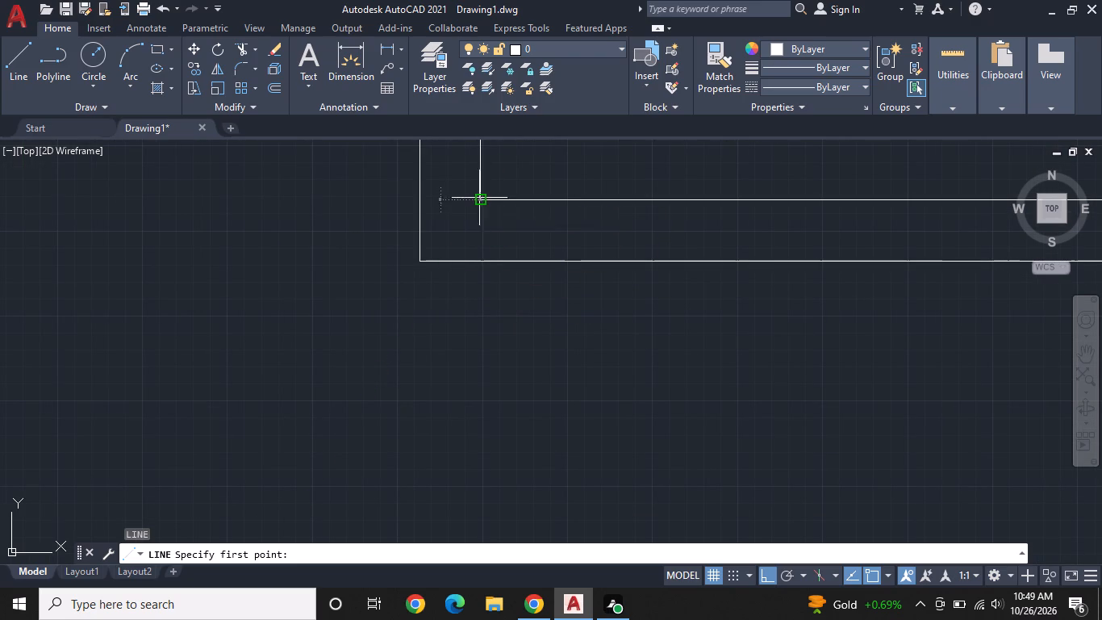
click(483, 262)
Continue the line 5' down, 7'11" right and back up to the outer wall line to outline a smaller room below.
middle_drag(479, 354, 466, 288)
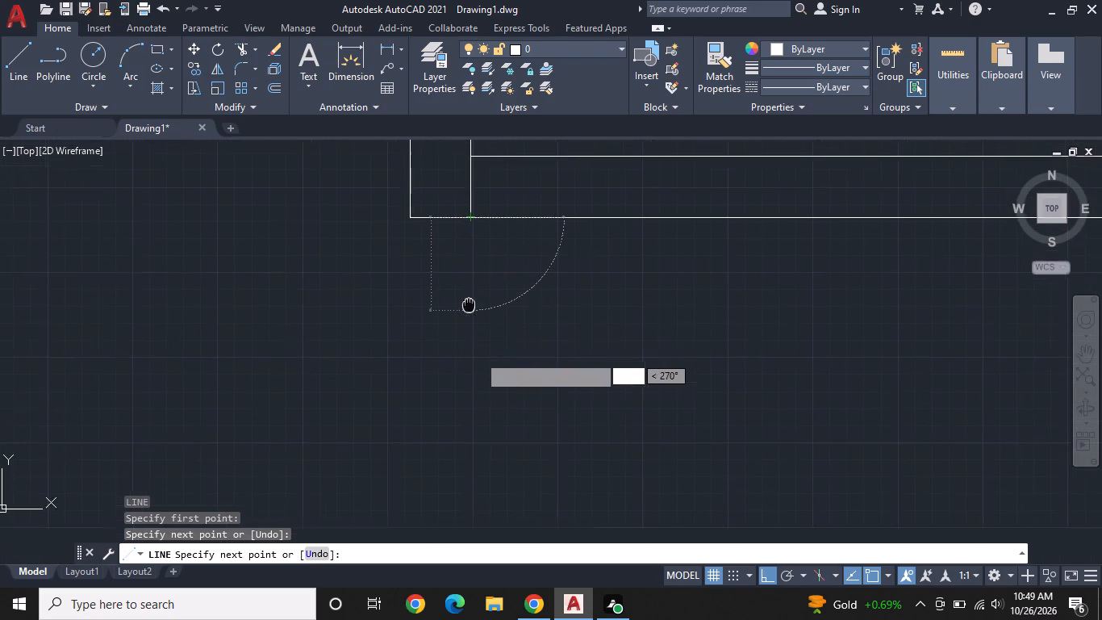
middle_drag(466, 288, 466, 287)
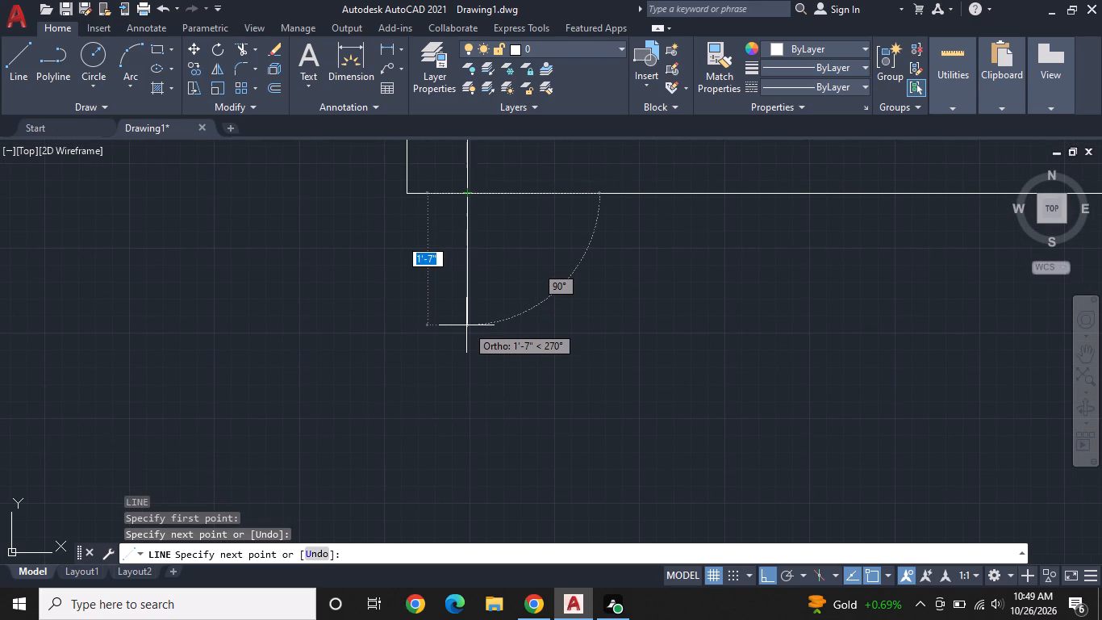
text(5')
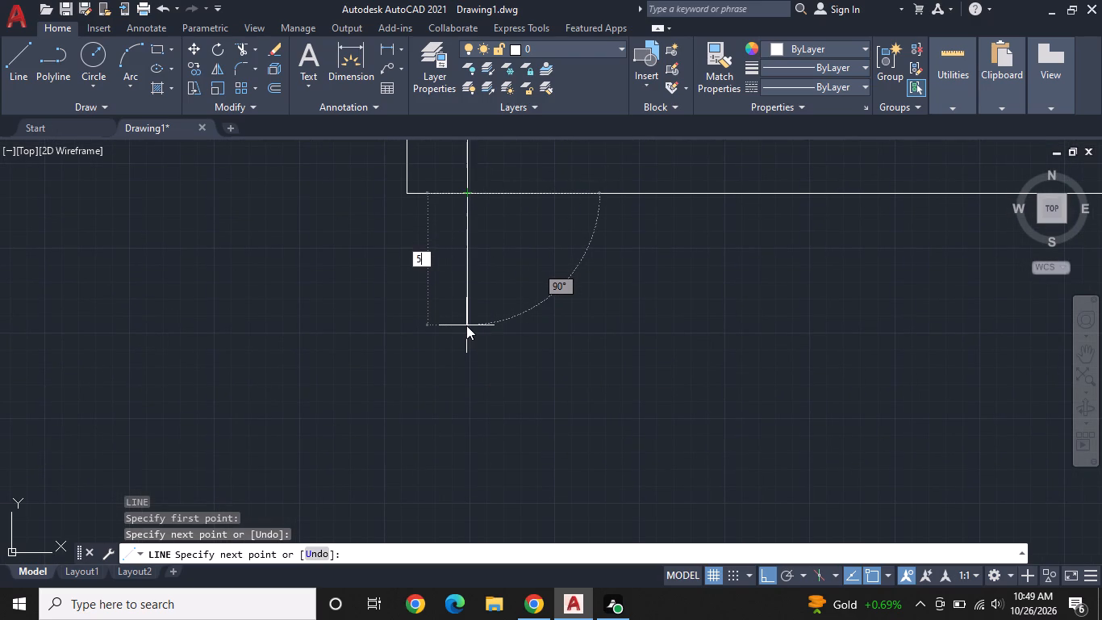
key(Return)
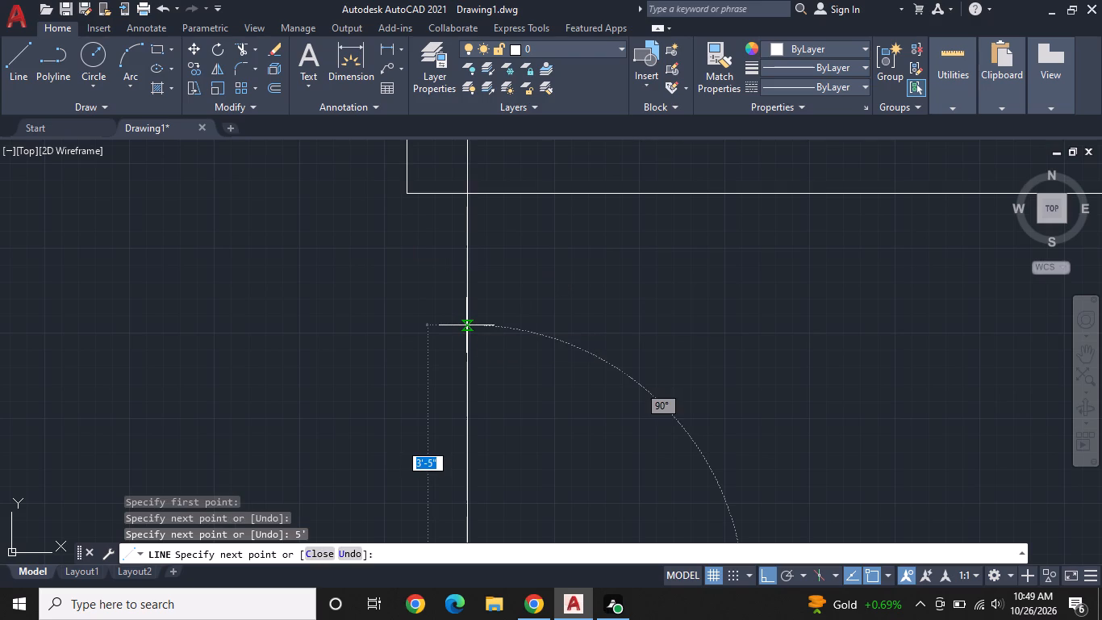
scroll(466, 325, down, 2)
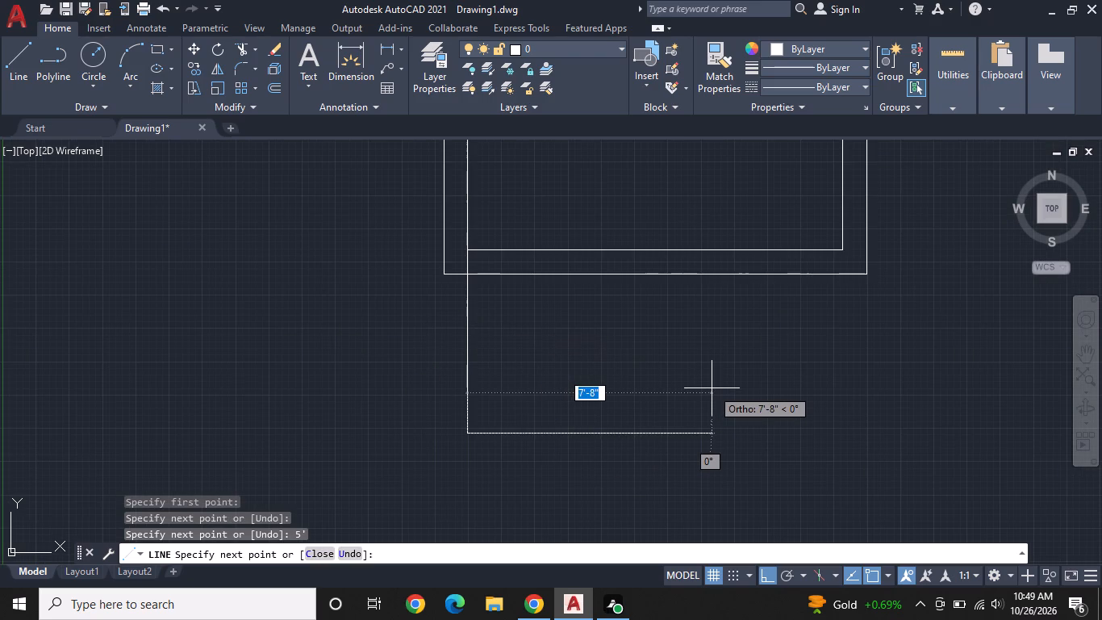
text(7'11")
key(Return)
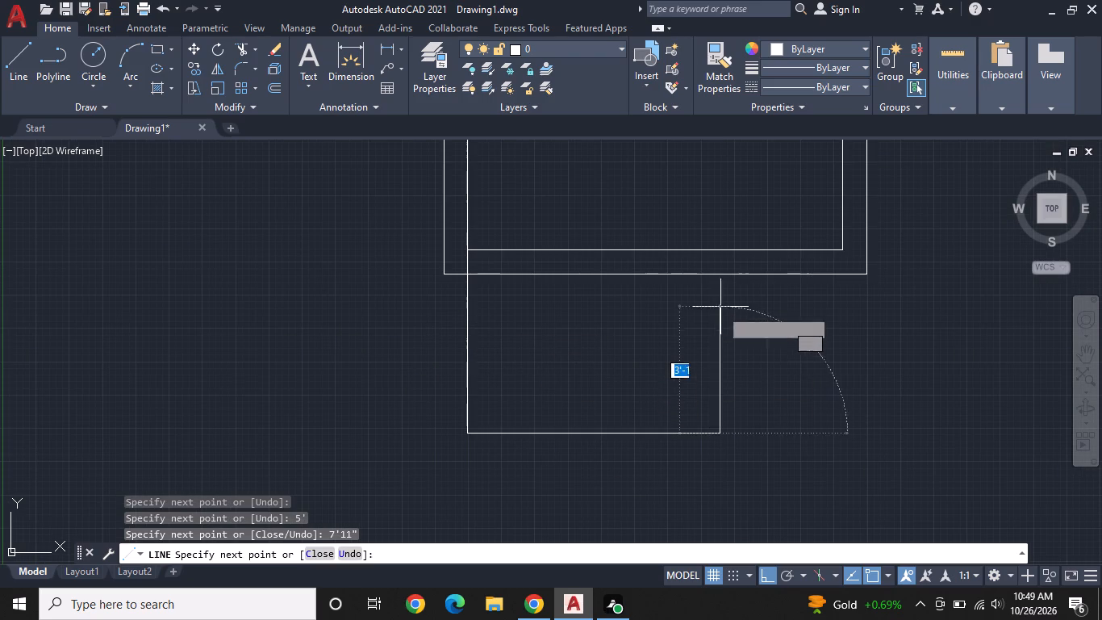
click(722, 270)
key(space)
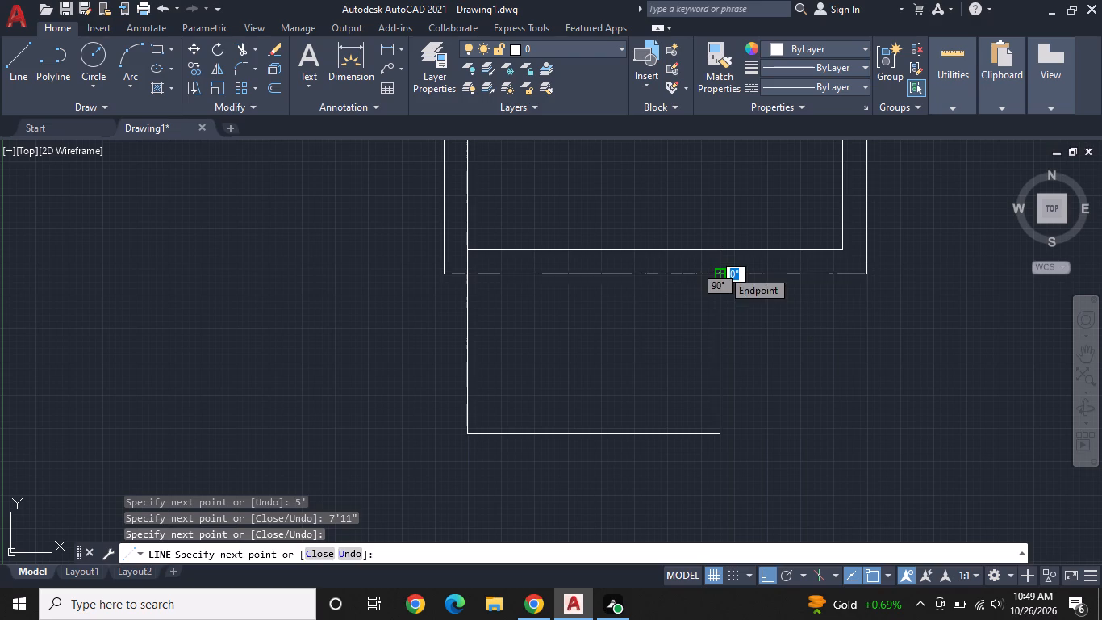
Offset the smaller room's left, right and bottom sides outward by 9" to form its outer wall lines.
click(275, 82)
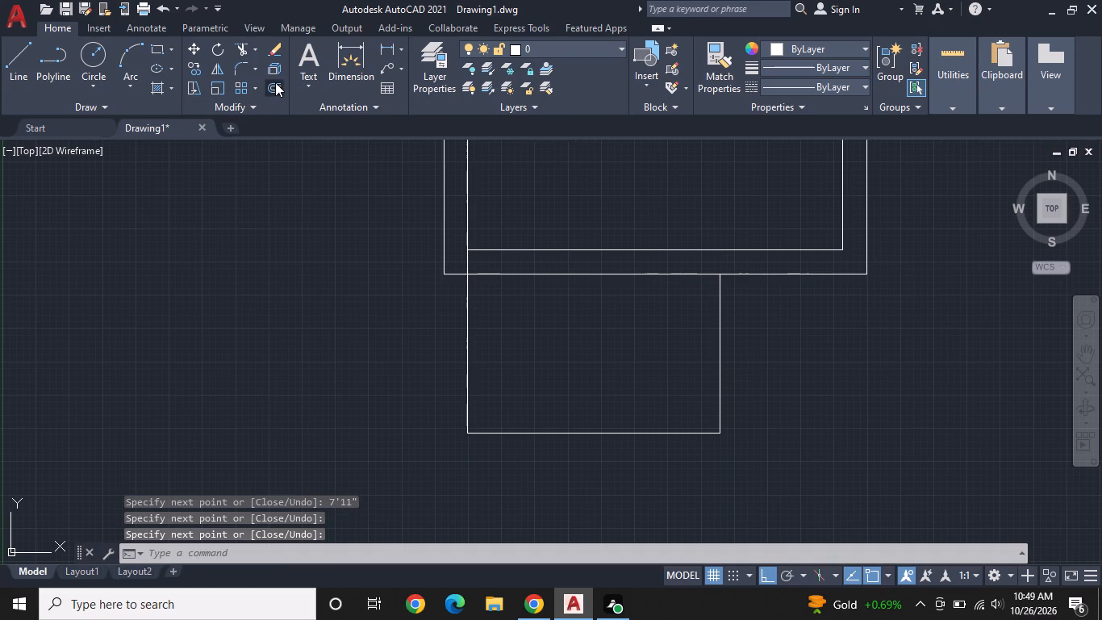
key(space)
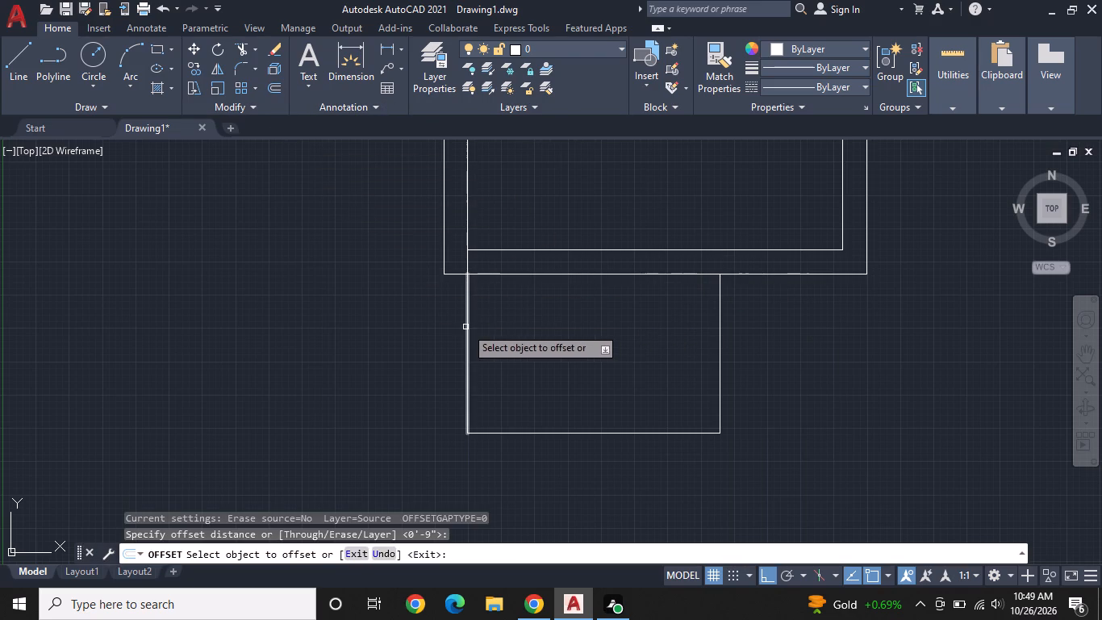
click(465, 327)
click(431, 343)
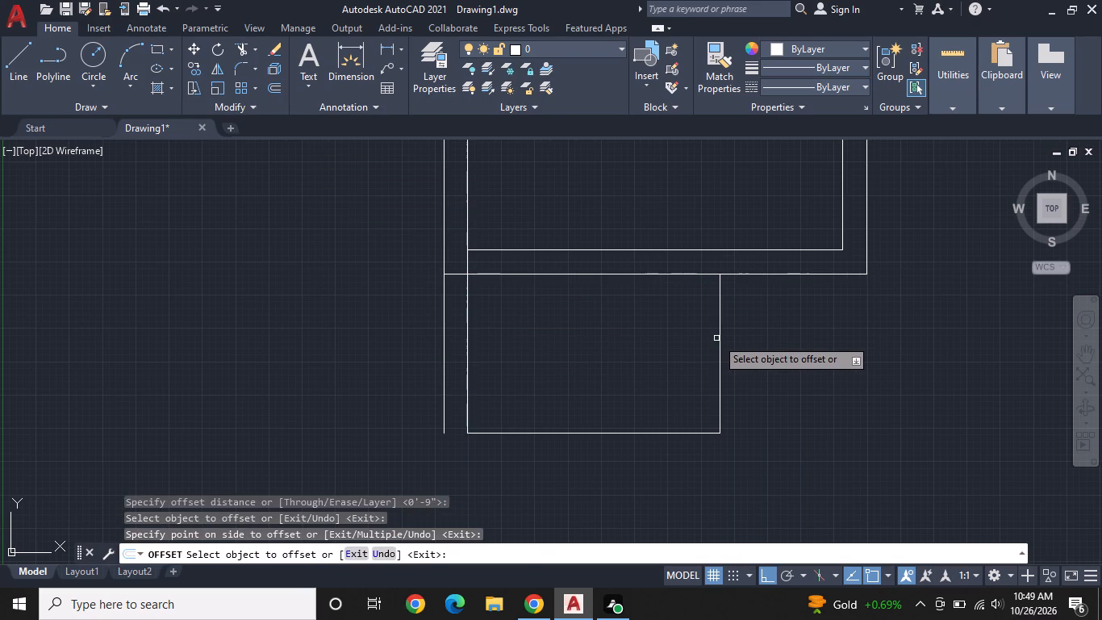
click(720, 333)
click(804, 310)
middle_drag(794, 339, 726, 283)
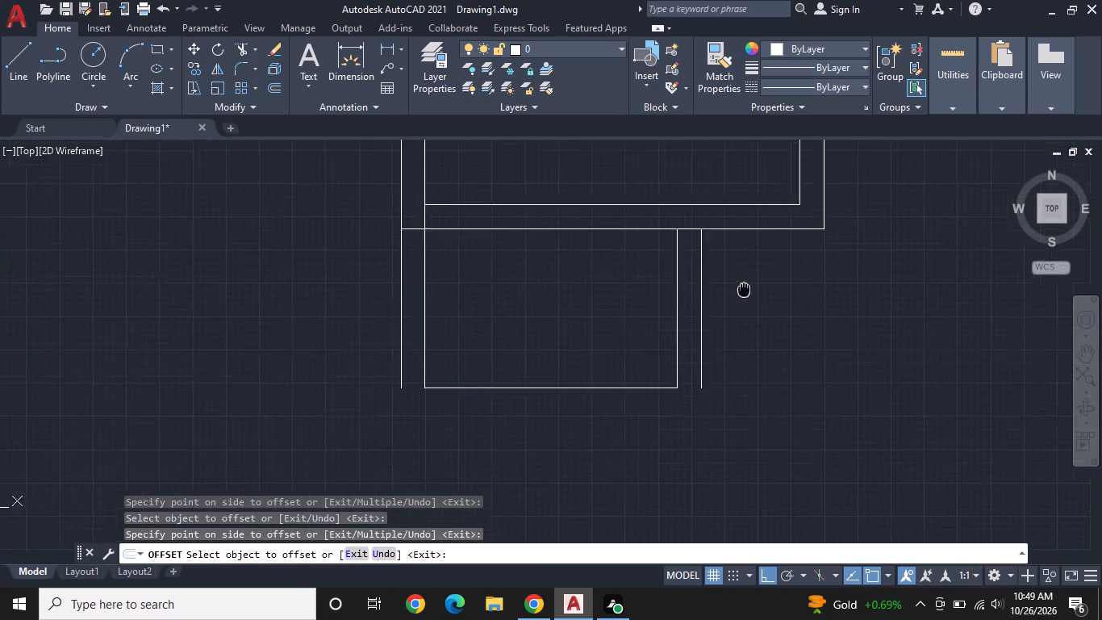
middle_drag(726, 283, 689, 273)
click(585, 367)
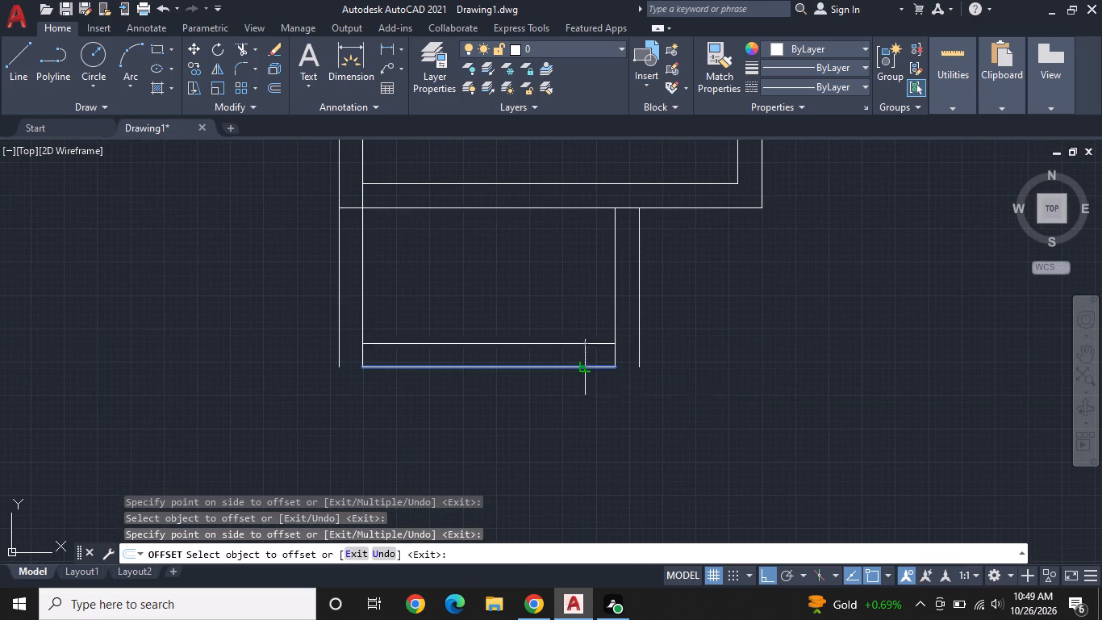
click(587, 396)
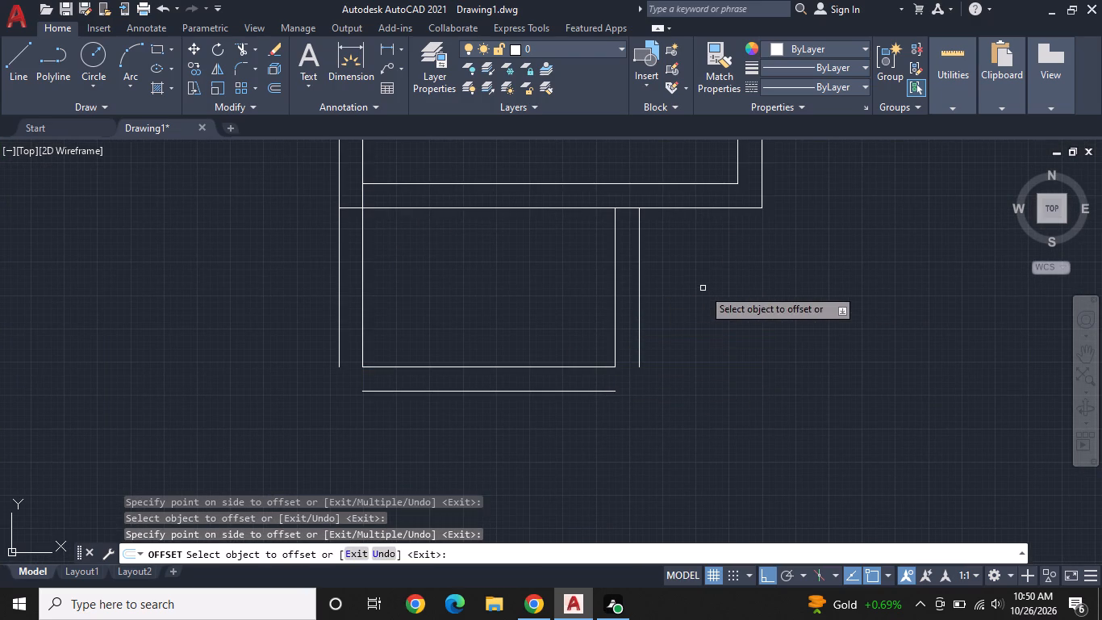
middle_drag(703, 288, 732, 258)
key(Escape)
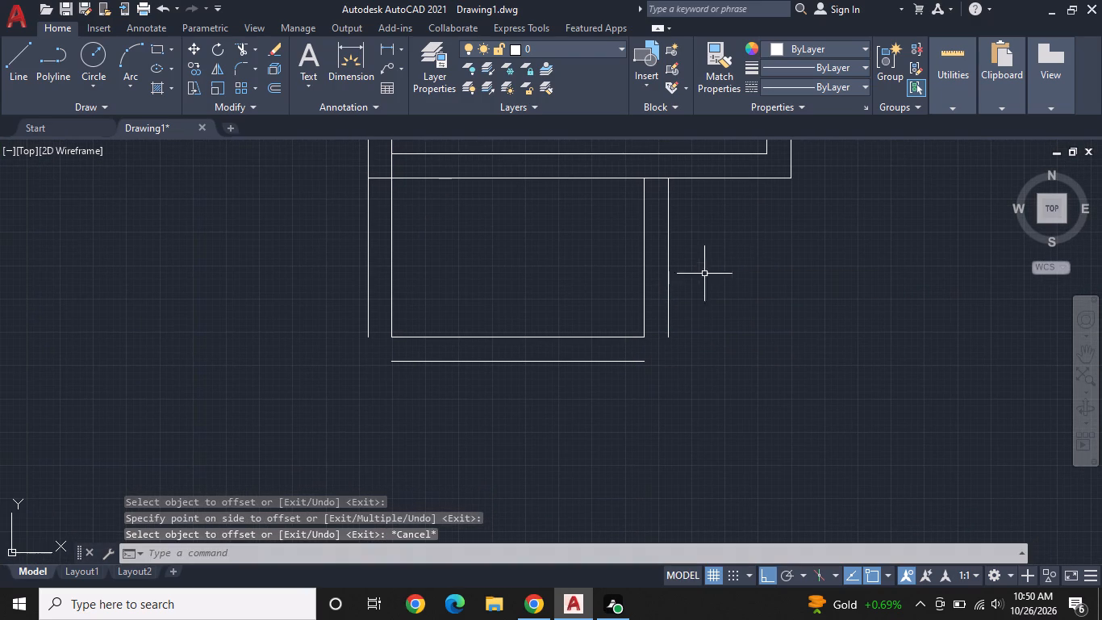
Join the smaller room's outer wall lines at both bottom corners using Fillet with a zero radius.
click(241, 69)
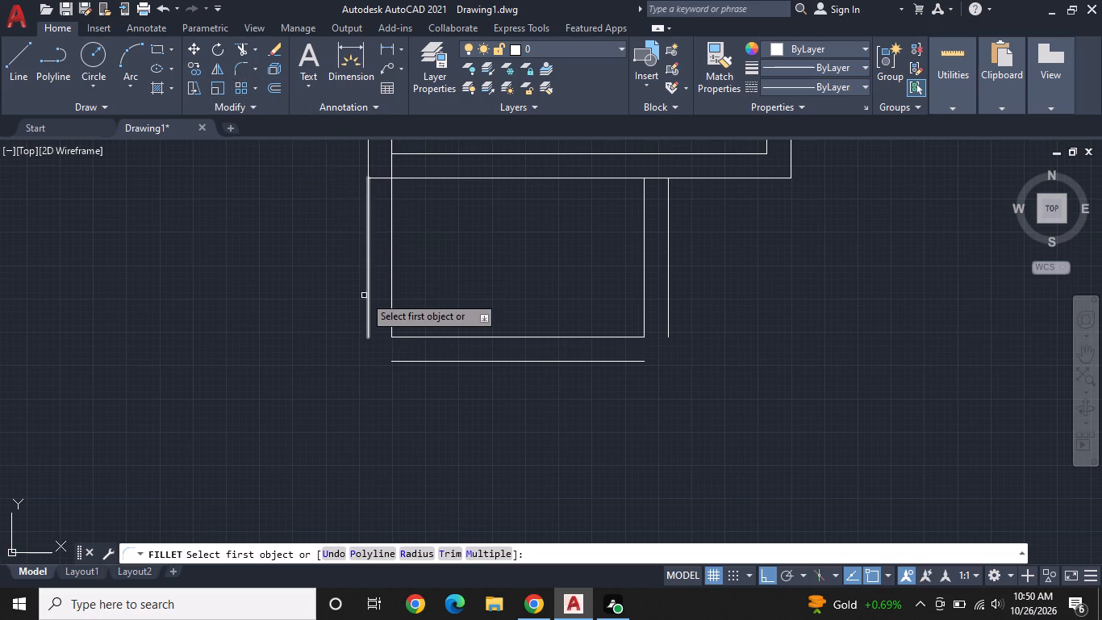
click(365, 297)
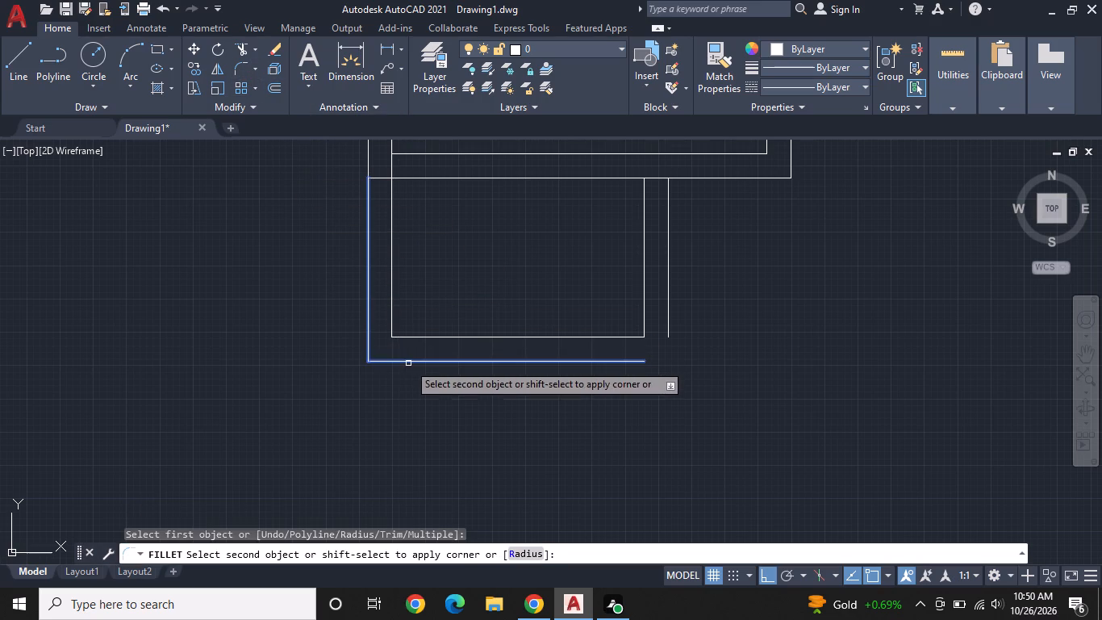
click(408, 363)
key(space)
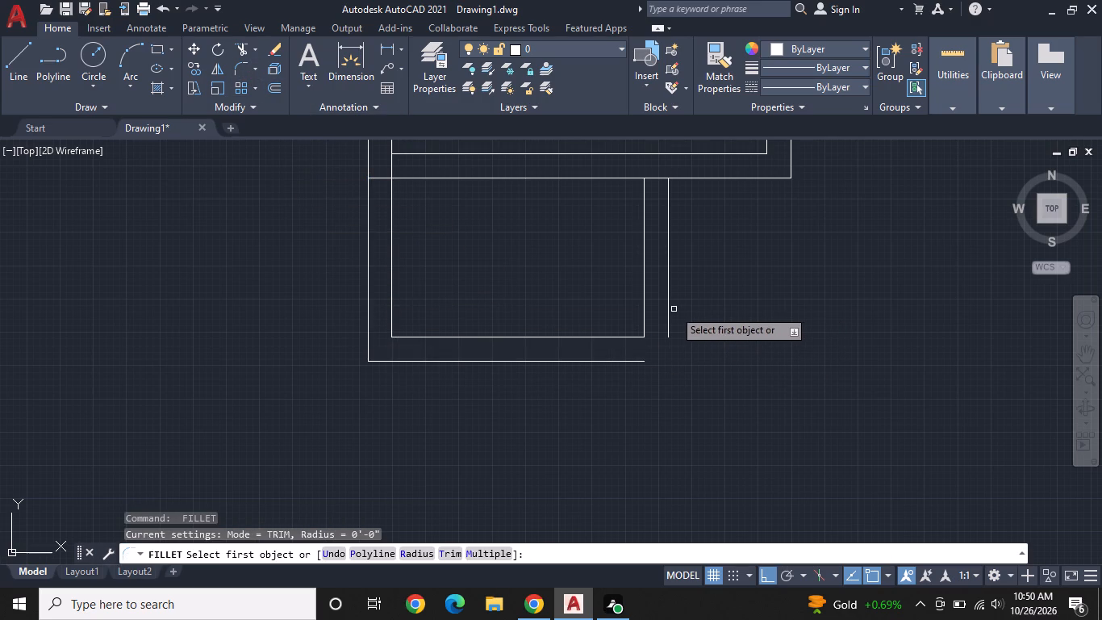
click(667, 316)
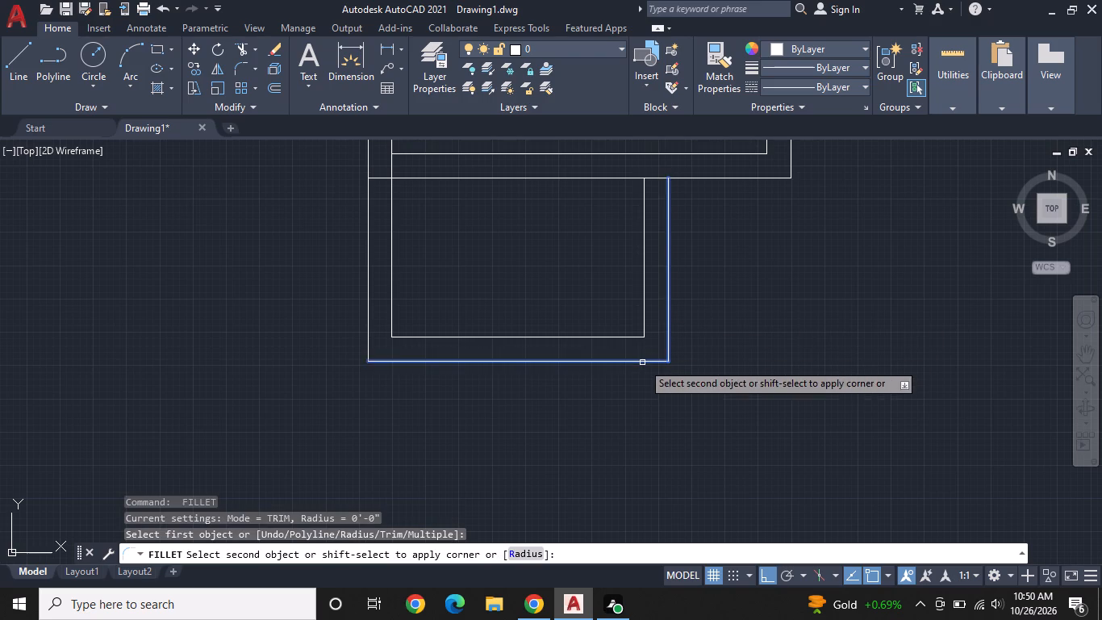
click(642, 362)
middle_drag(687, 355, 716, 287)
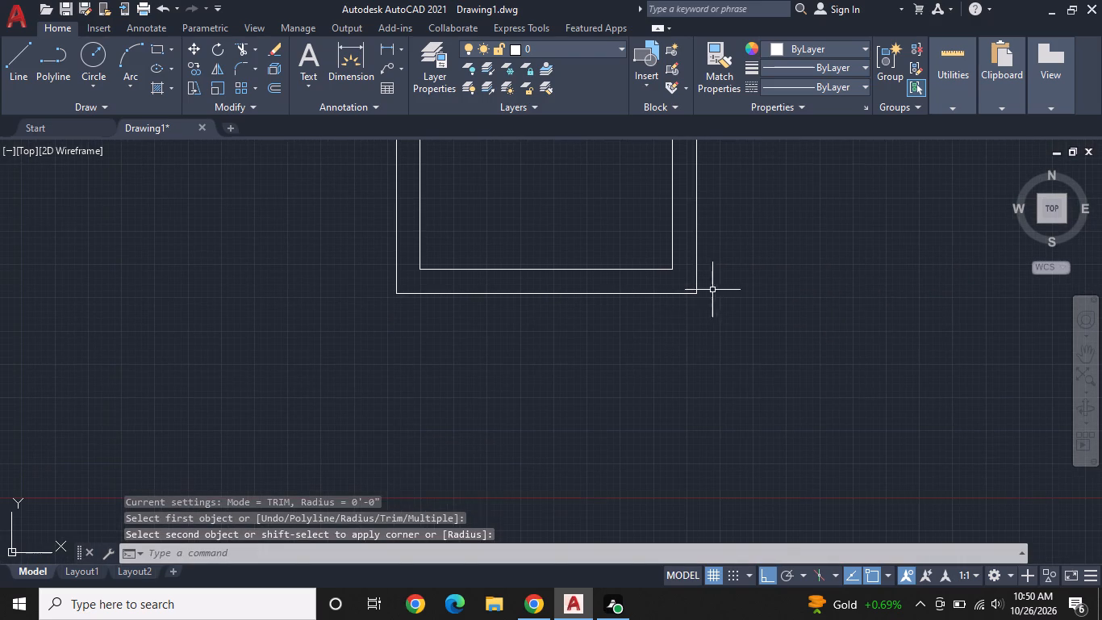
key(Escape)
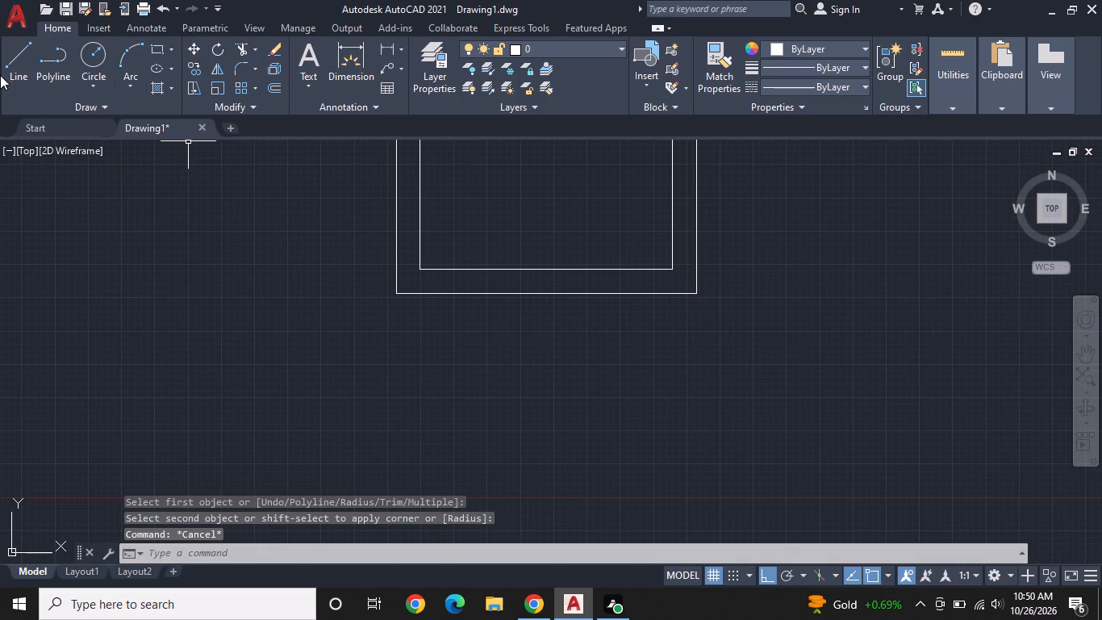
Draw a vertical line from the smaller room's inner lower-left corner straight down to its outer wall line.
click(2, 58)
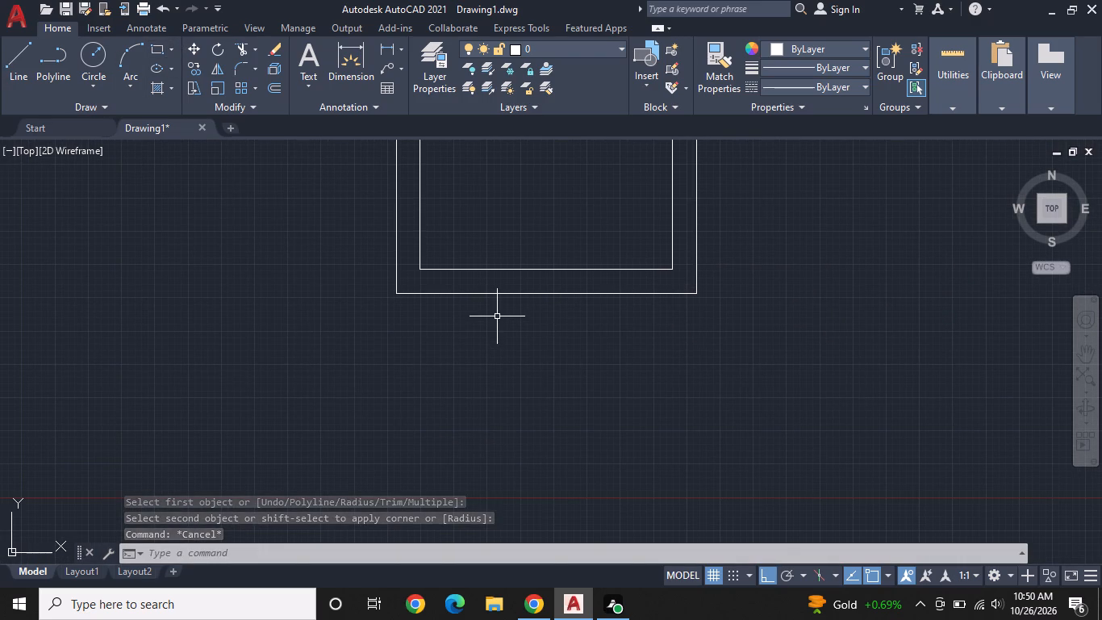
key(l)
key(space)
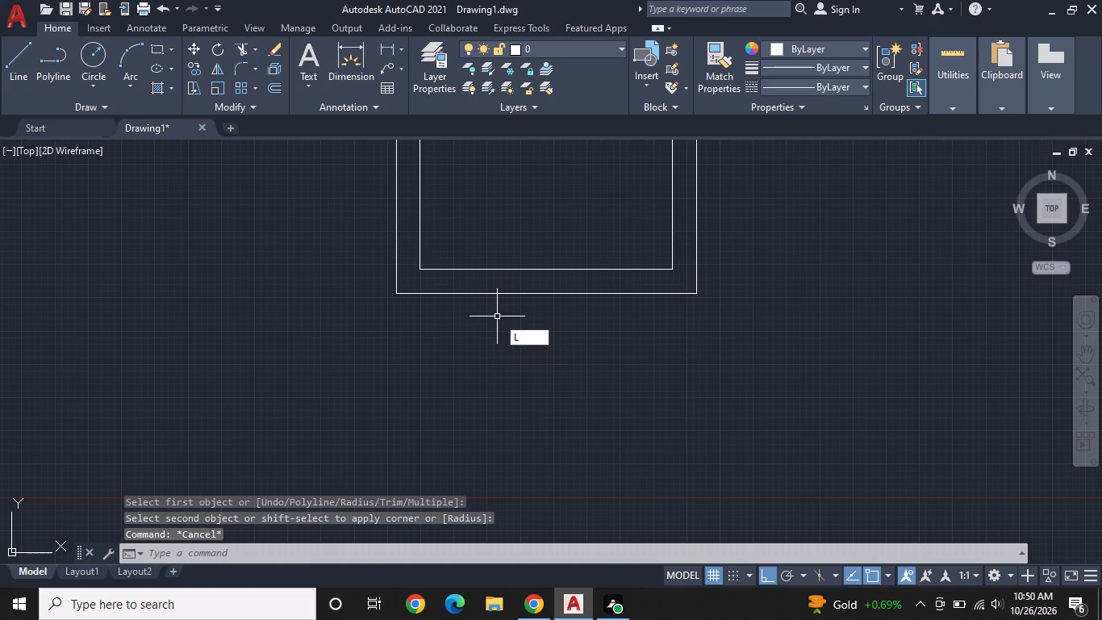
click(419, 267)
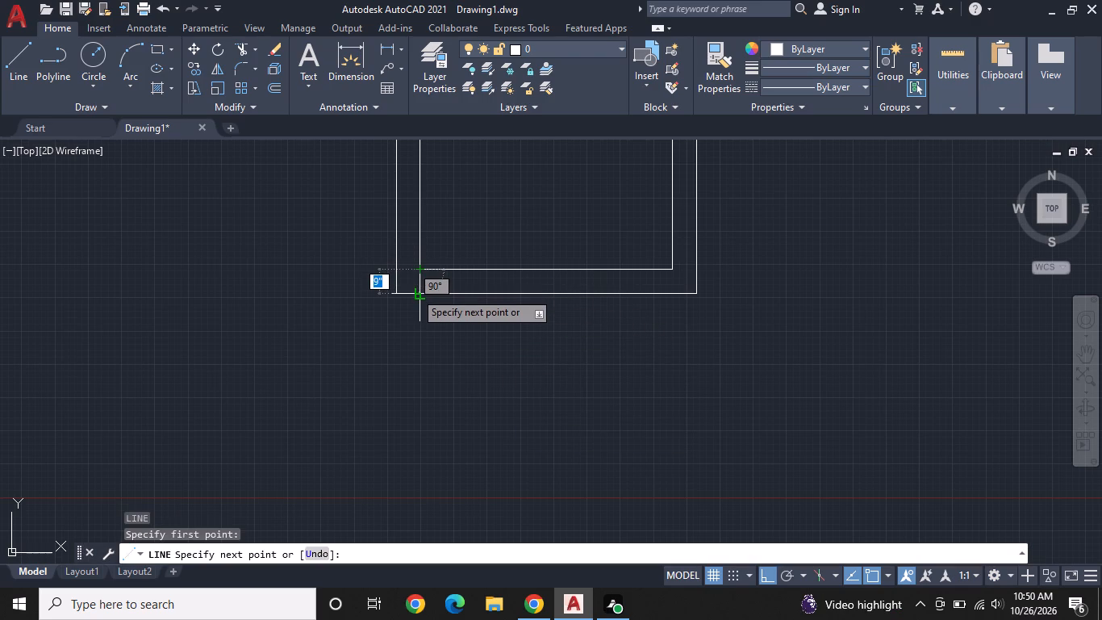
scroll(415, 291, up, 2)
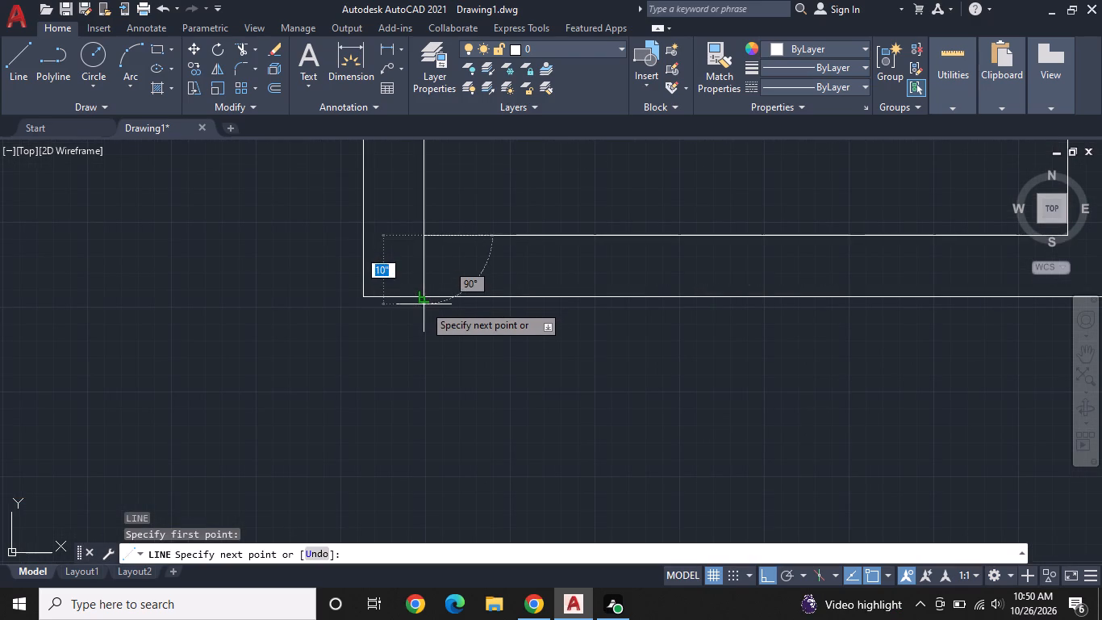
click(424, 297)
Continue the line 15' down, 11'9" right, 15' up and back left to the smaller room's outer lower-right corner, outlining a third room.
middle_drag(440, 373, 433, 312)
scroll(432, 297, down, 1)
middle_drag(428, 344, 431, 288)
text(15')
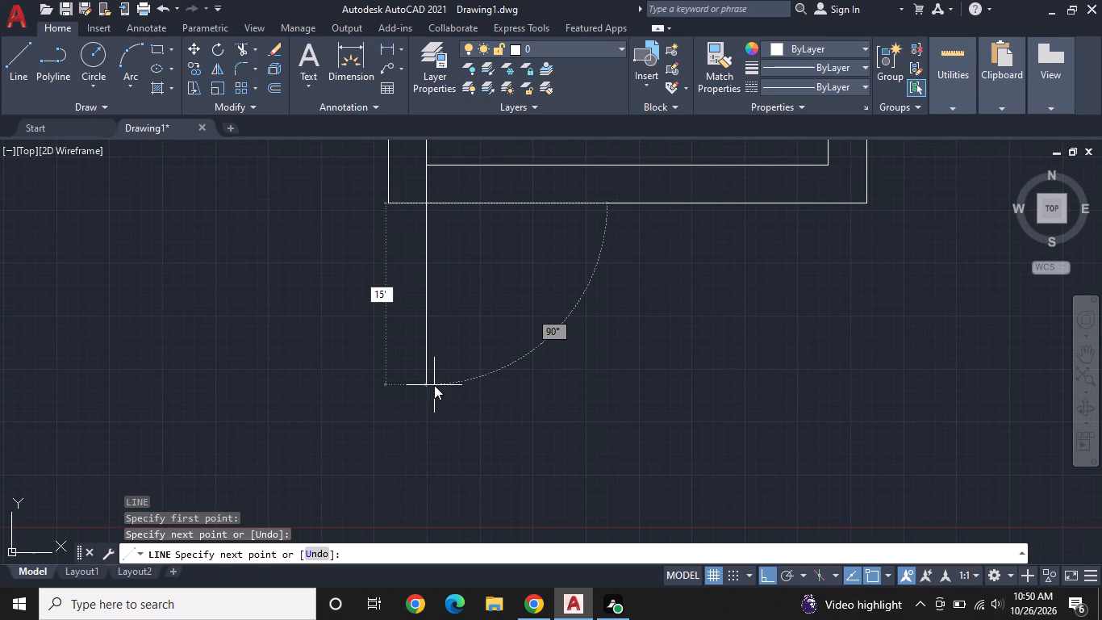
key(Return)
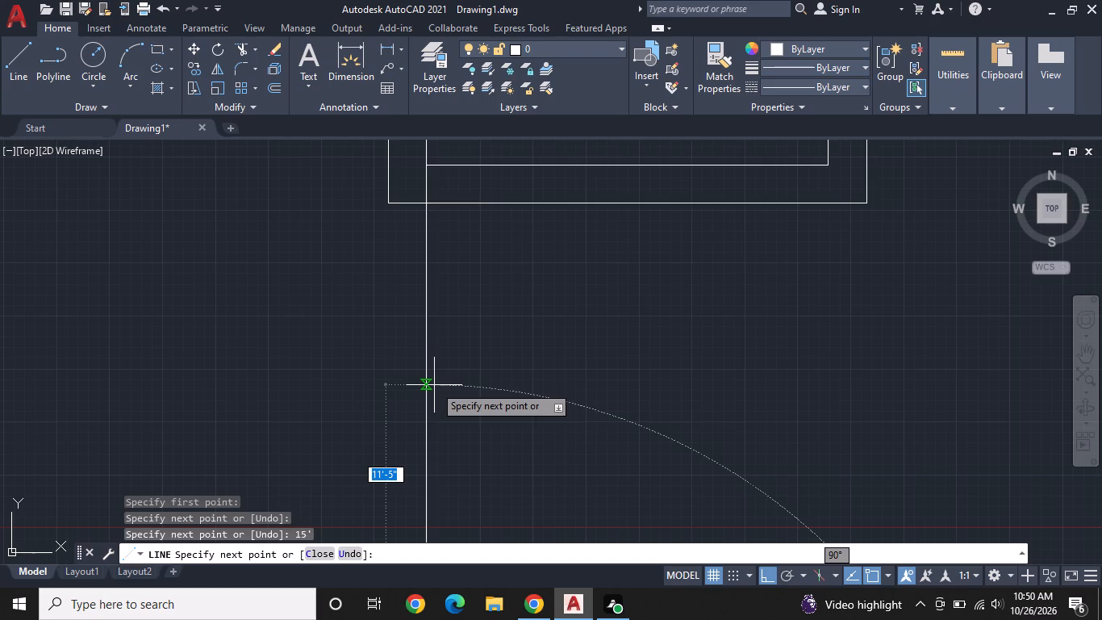
scroll(411, 407, down, 3)
middle_drag(404, 419, 397, 276)
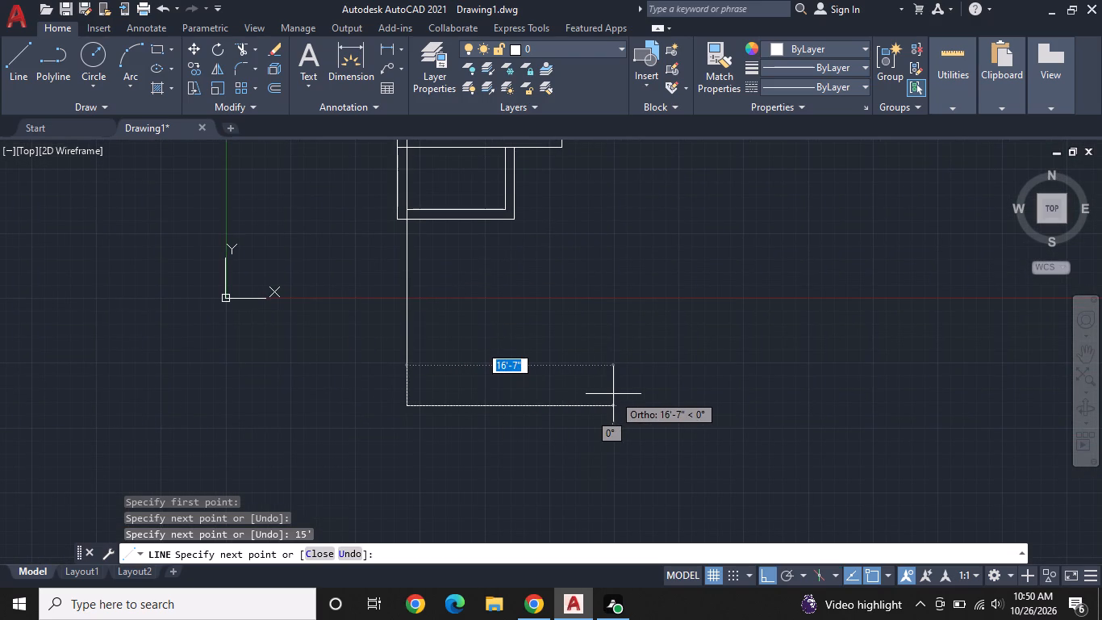
text(11'9")
key(Return)
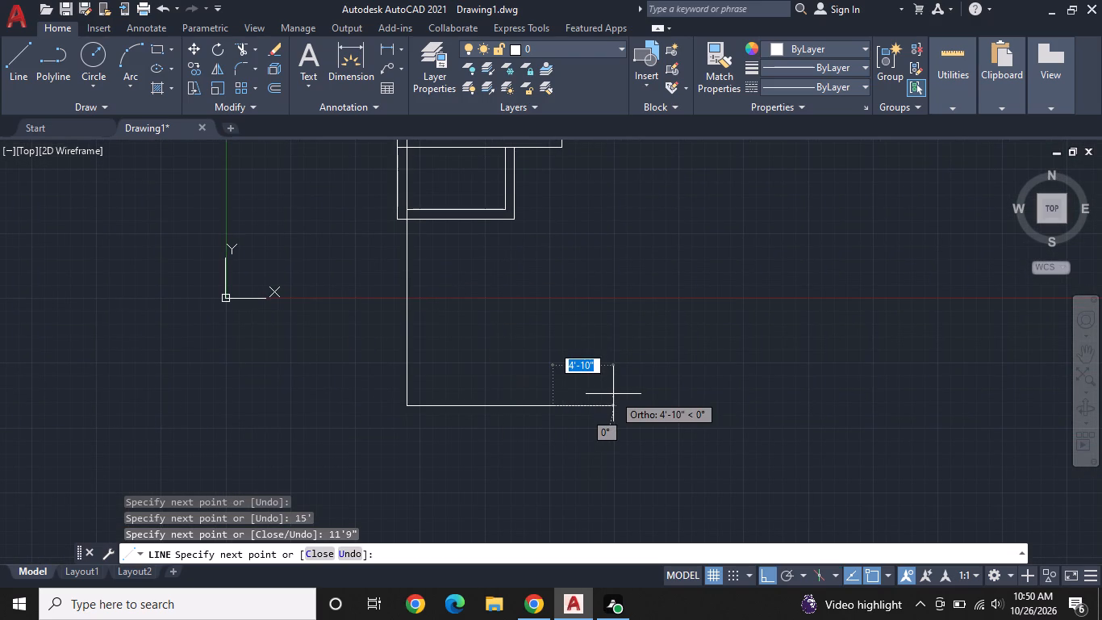
middle_drag(587, 286, 610, 405)
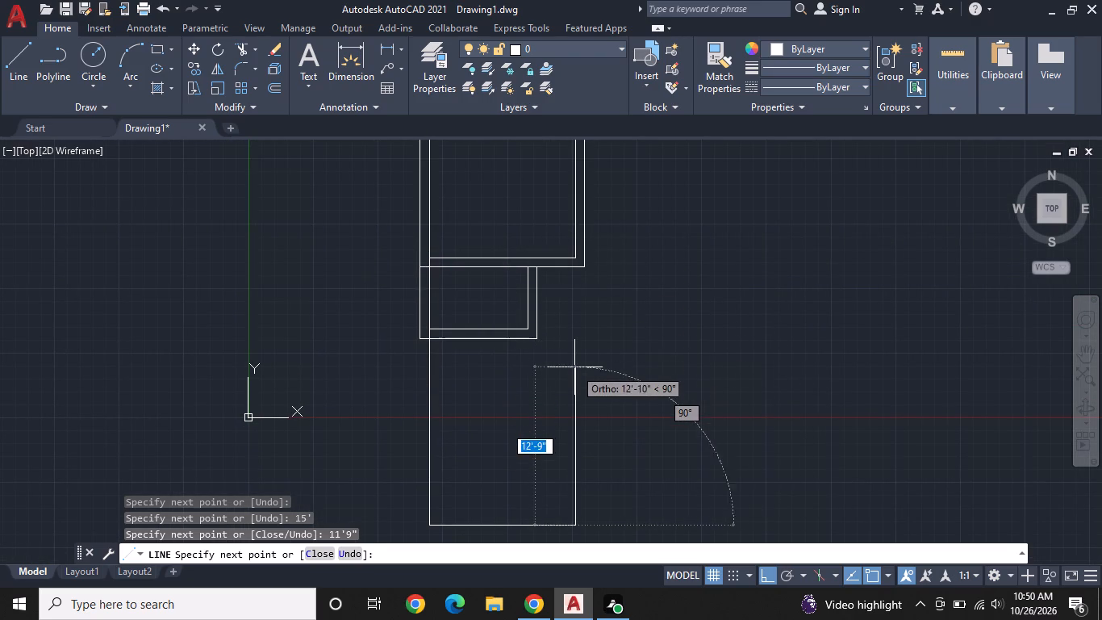
text(15')
key(Return)
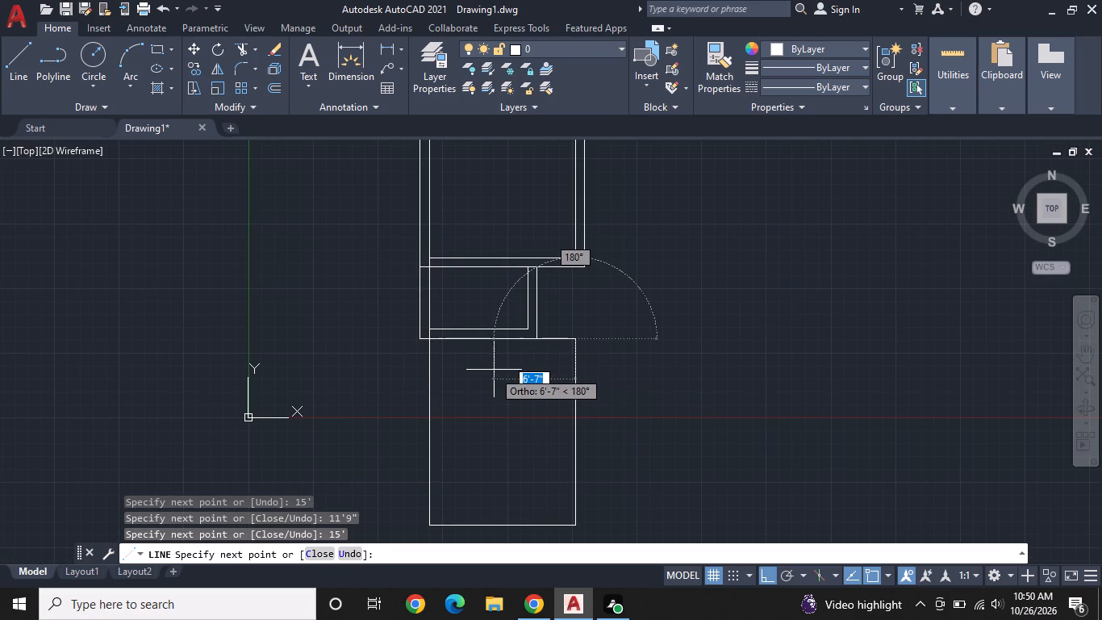
scroll(494, 370, up, 1)
middle_drag(494, 370, 496, 480)
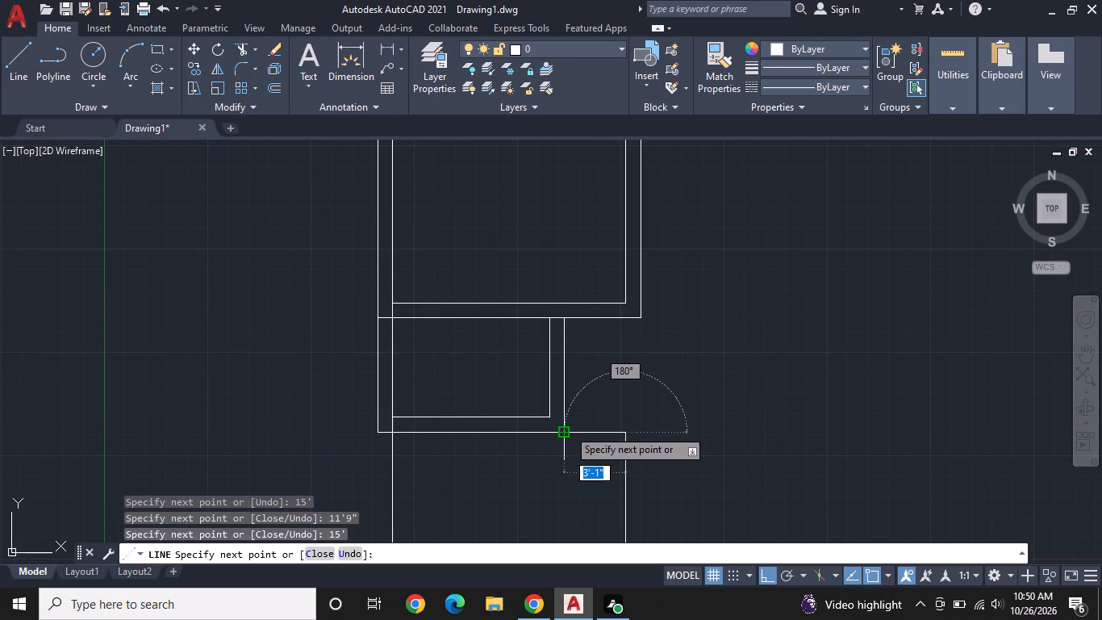
click(568, 429)
key(Escape)
middle_drag(568, 429, 556, 358)
scroll(554, 356, down, 1)
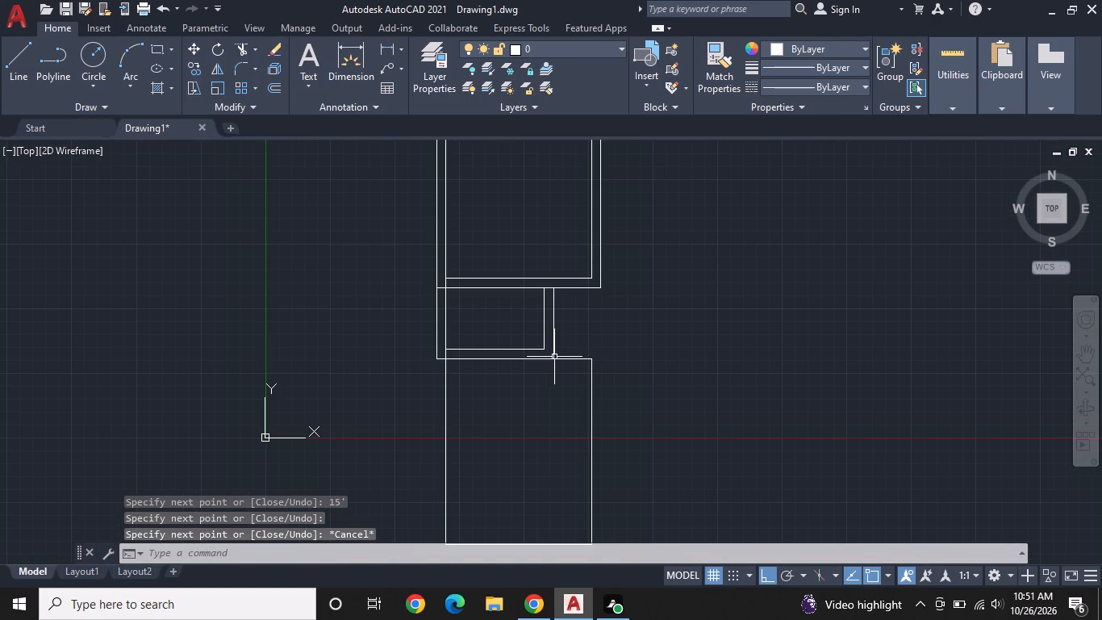
Offset the third room's left, bottom and right sides outward by 9" to form its outer wall lines.
click(277, 87)
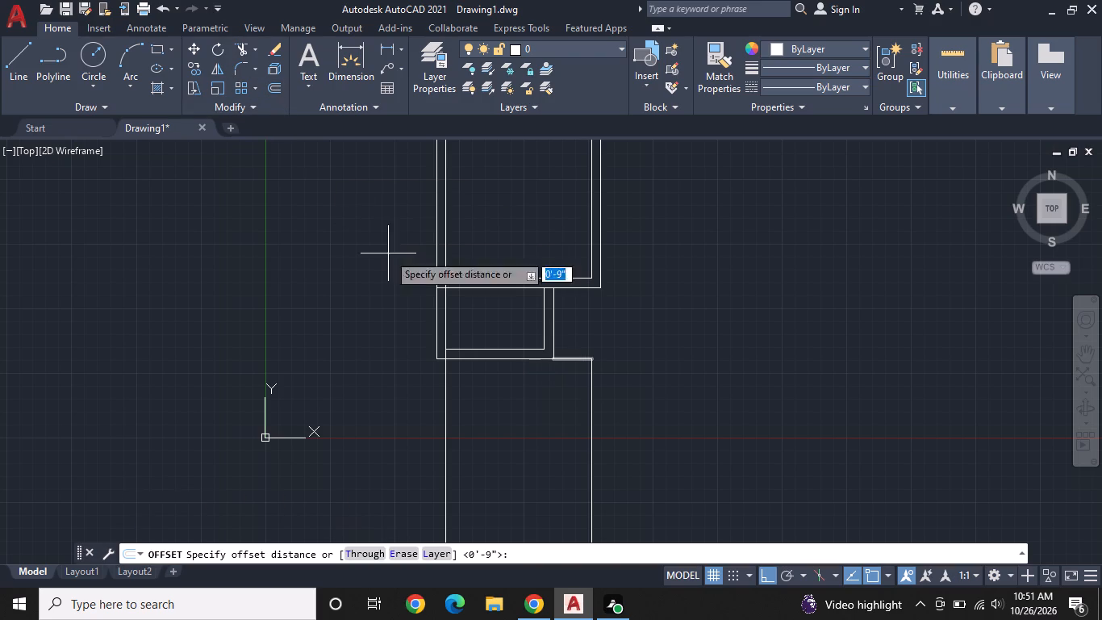
middle_drag(473, 413, 461, 337)
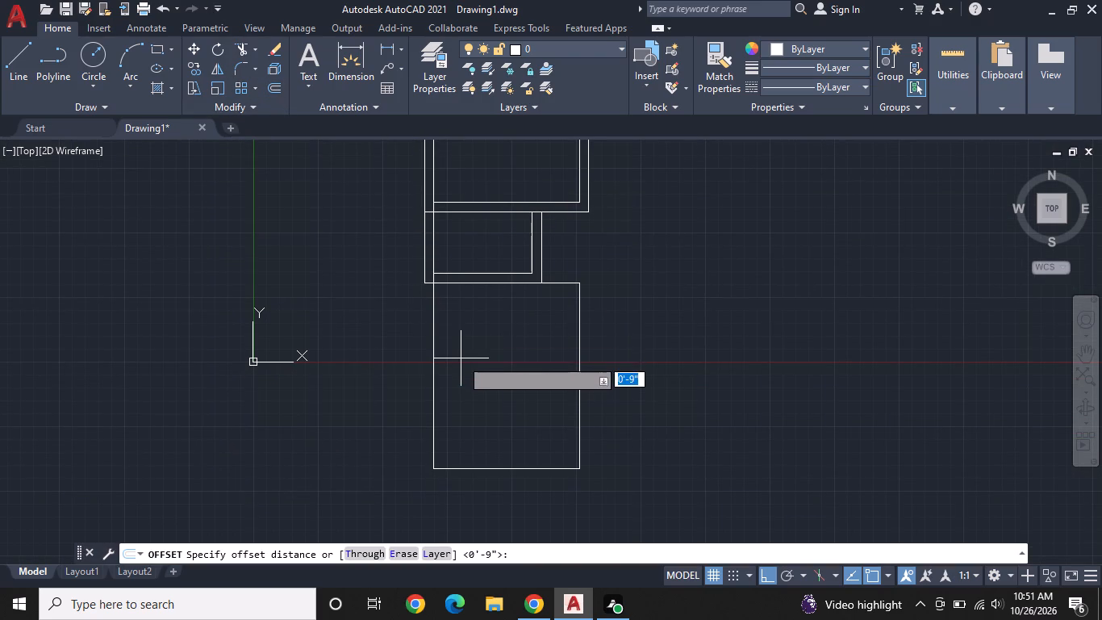
key(space)
click(432, 410)
click(410, 421)
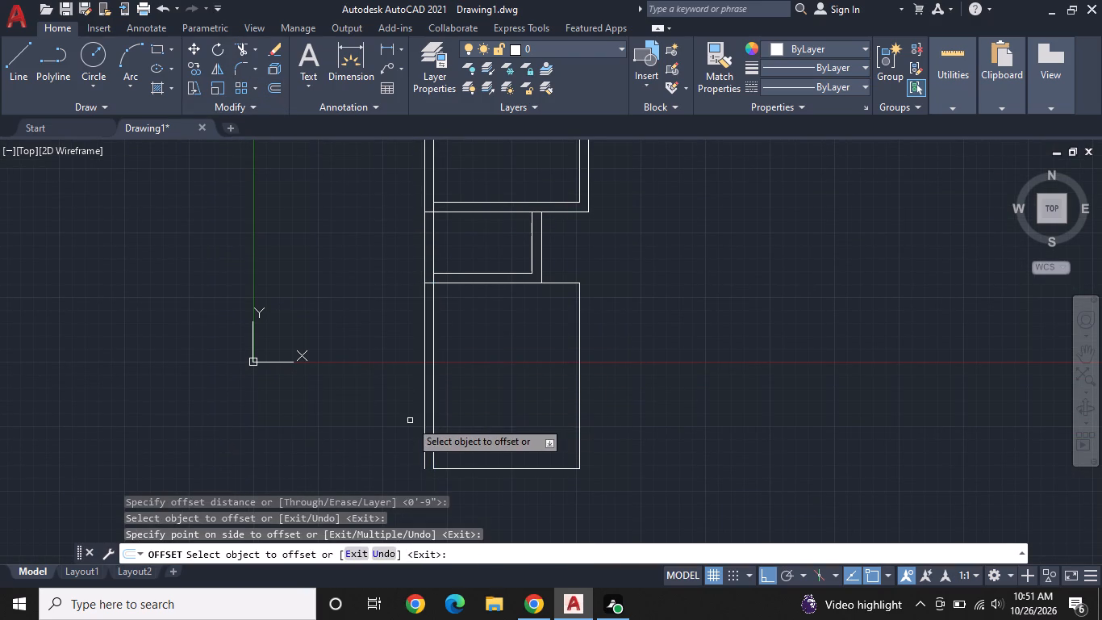
click(481, 471)
click(493, 496)
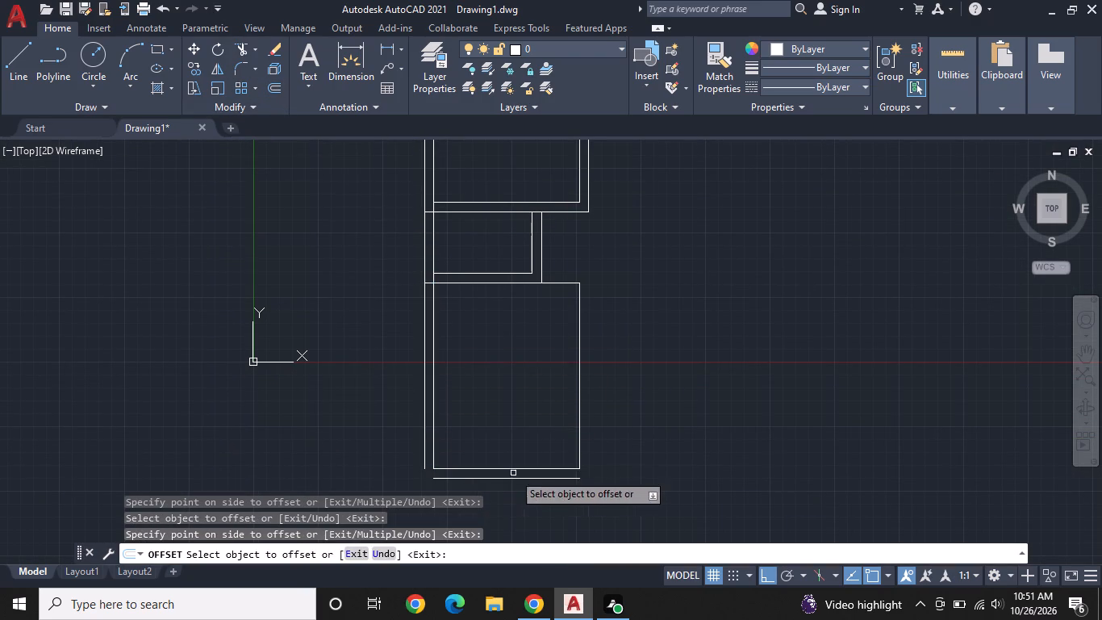
click(581, 429)
click(616, 417)
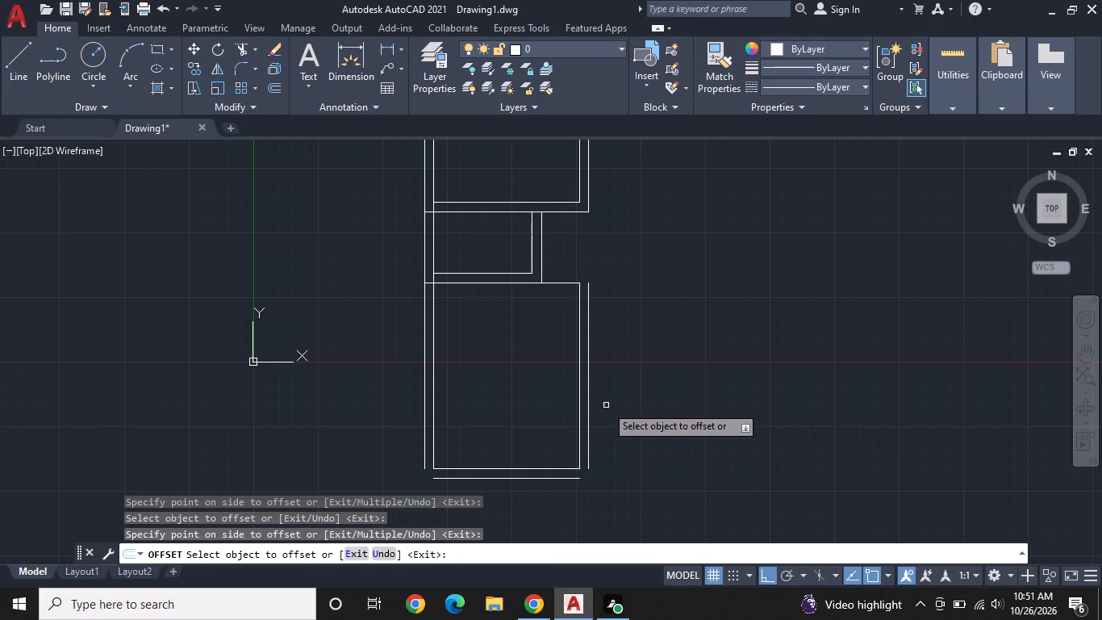
middle_drag(602, 387, 624, 447)
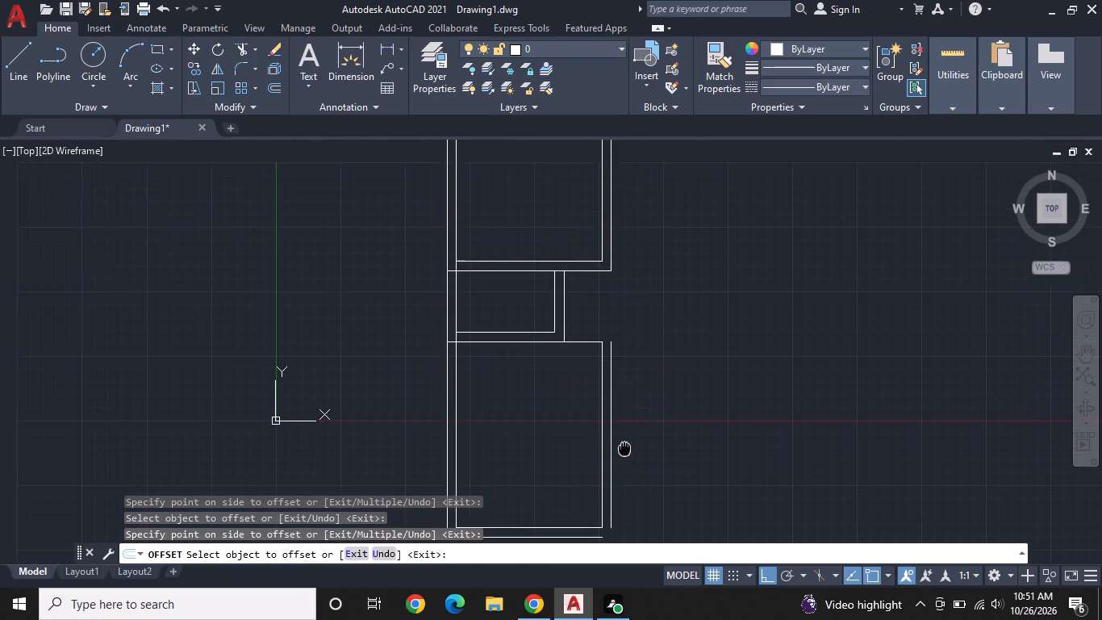
middle_drag(624, 447, 633, 370)
key(space)
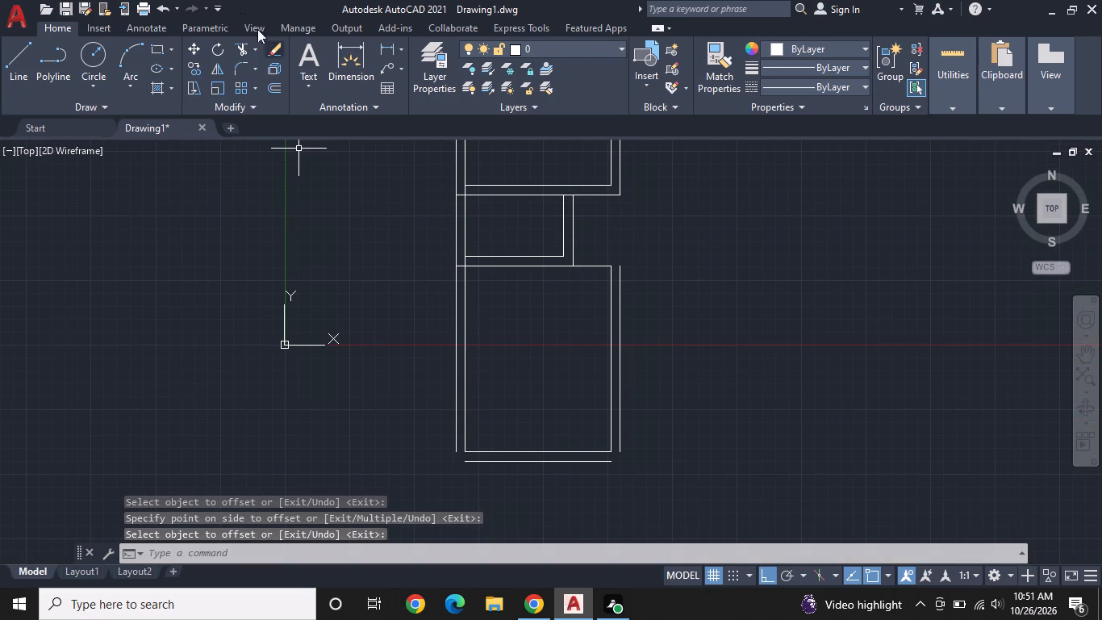
Join the third room's outer wall lines at both bottom corners using Fillet with a zero radius.
click(242, 68)
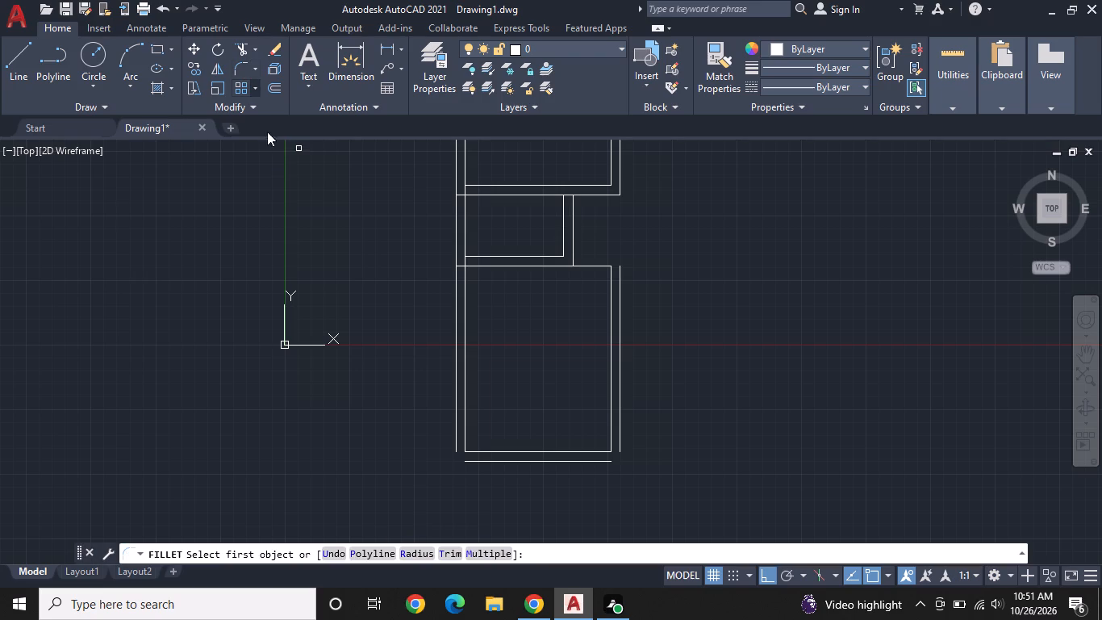
click(475, 463)
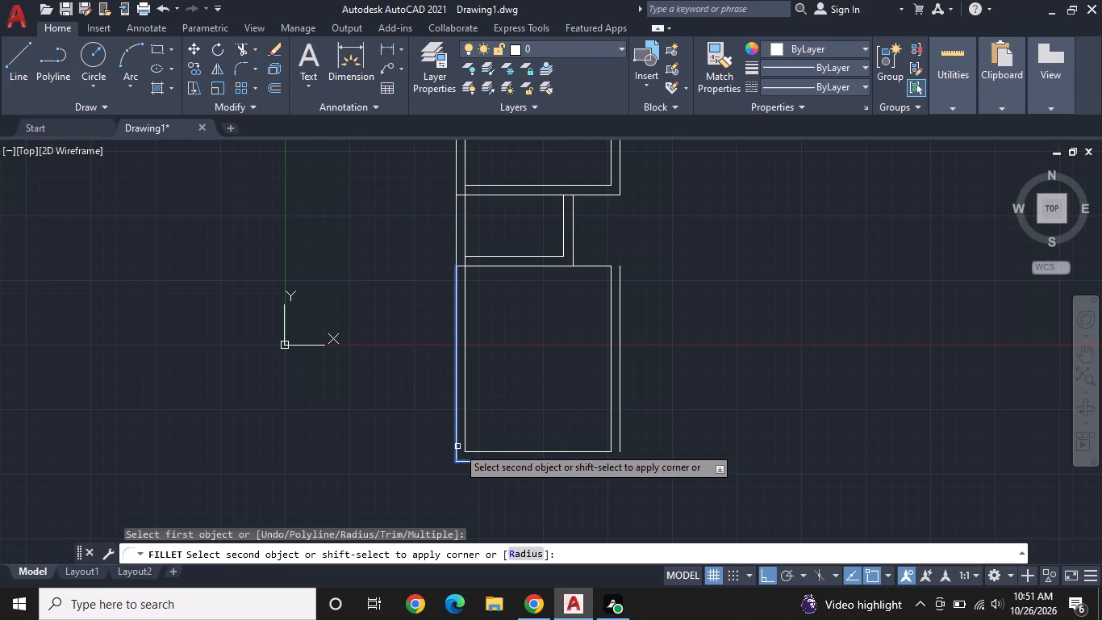
click(457, 446)
key(space)
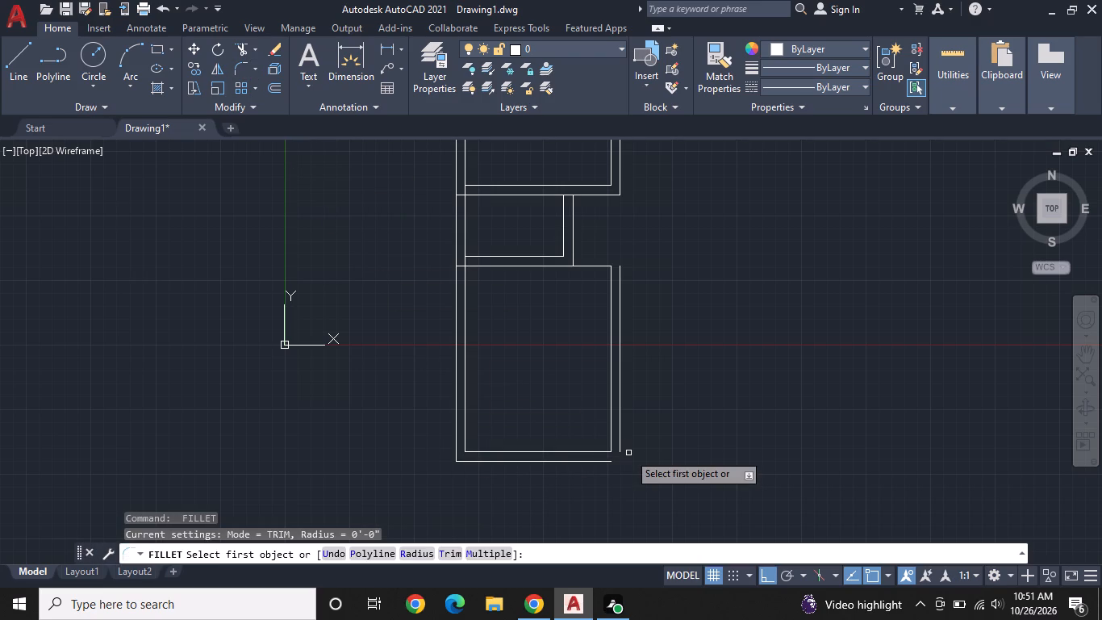
click(620, 438)
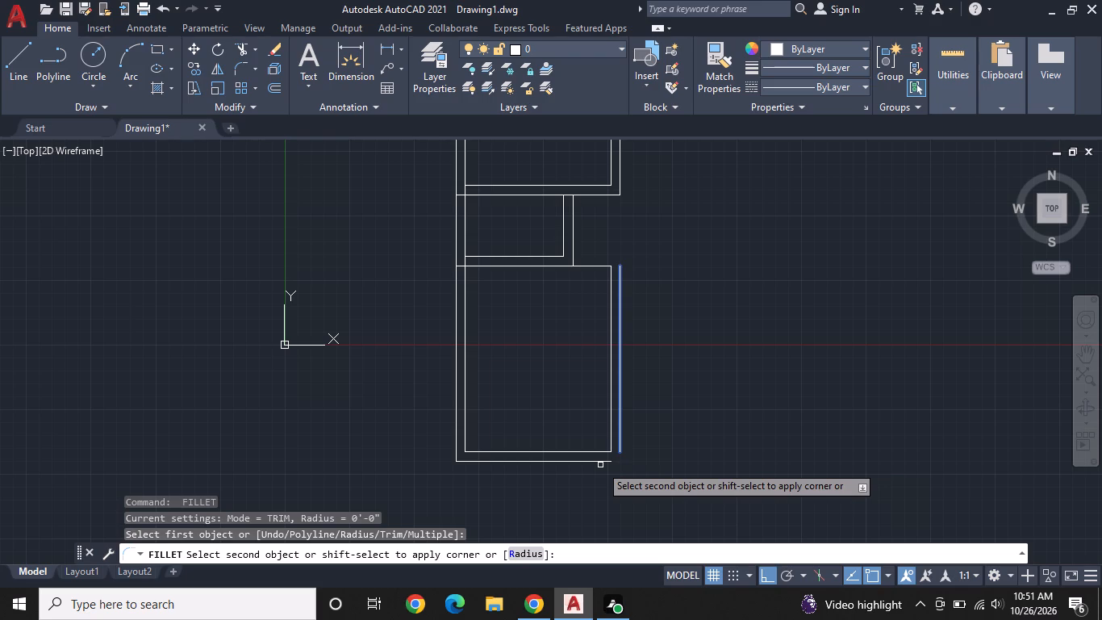
click(600, 463)
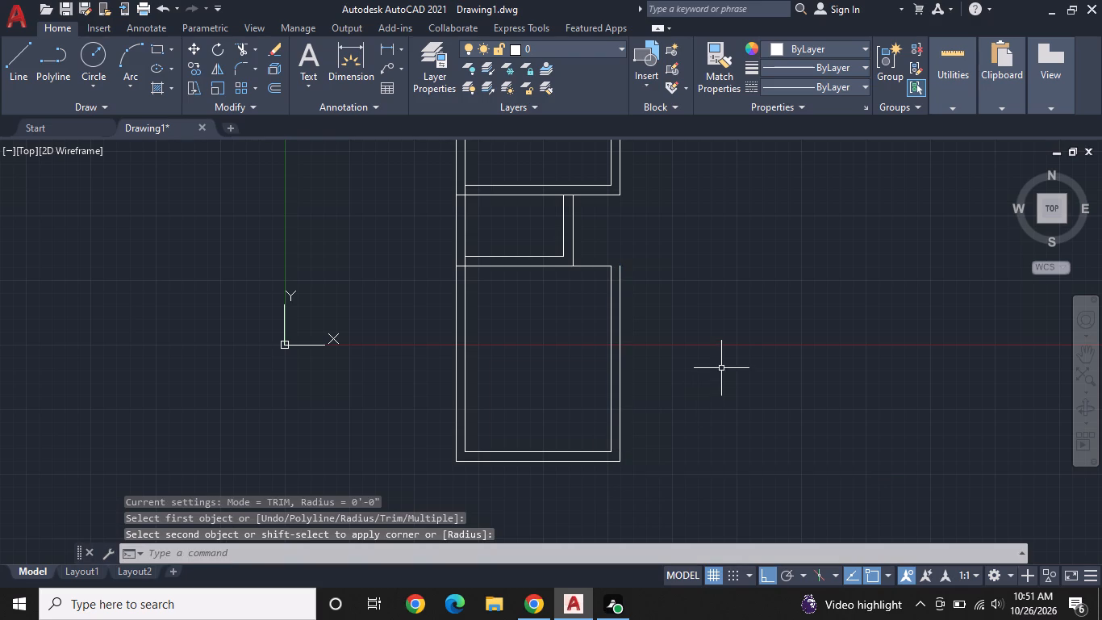
Extend the third room's top line rightward to meet its right outer wall line.
middle_drag(721, 368, 732, 421)
scroll(614, 348, up, 2)
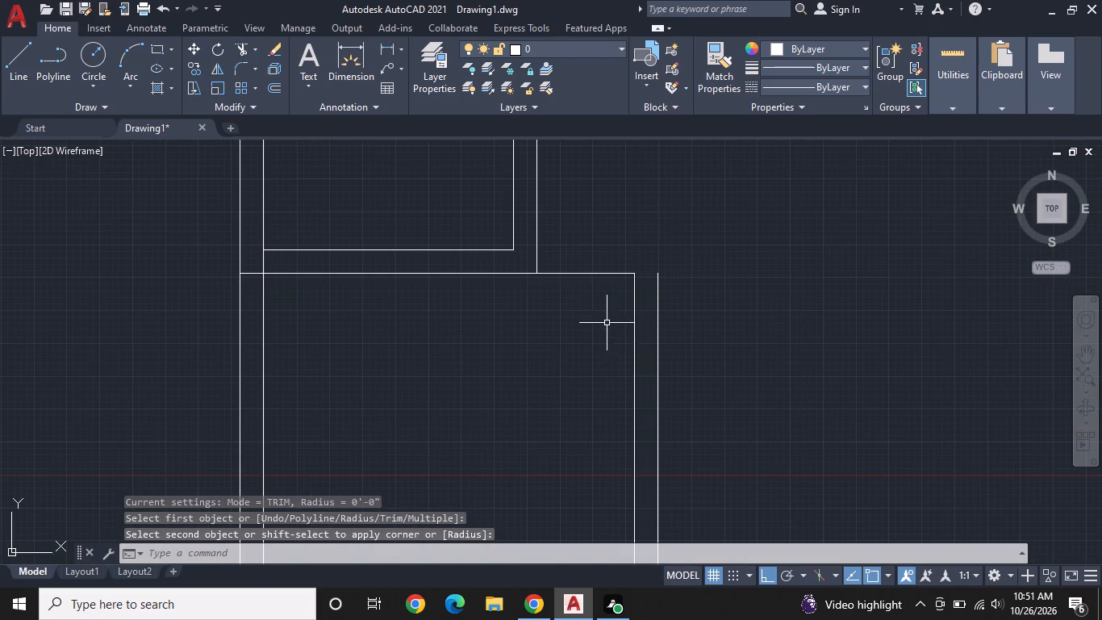
middle_drag(600, 300, 592, 367)
scroll(574, 351, down, 1)
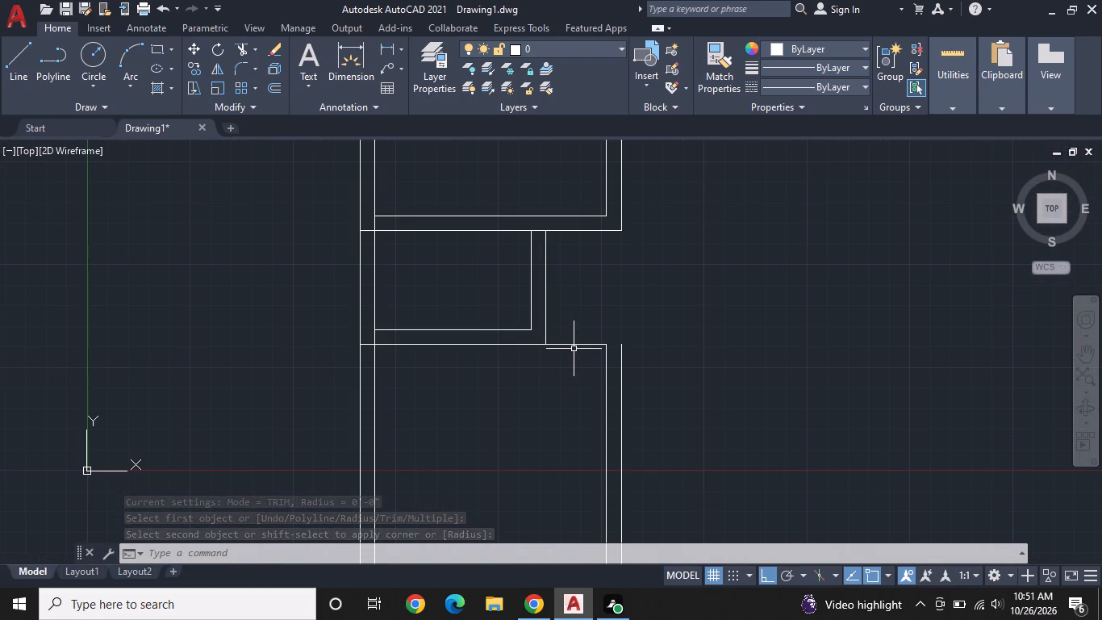
key(Escape)
key(e)
text(X)
key(space)
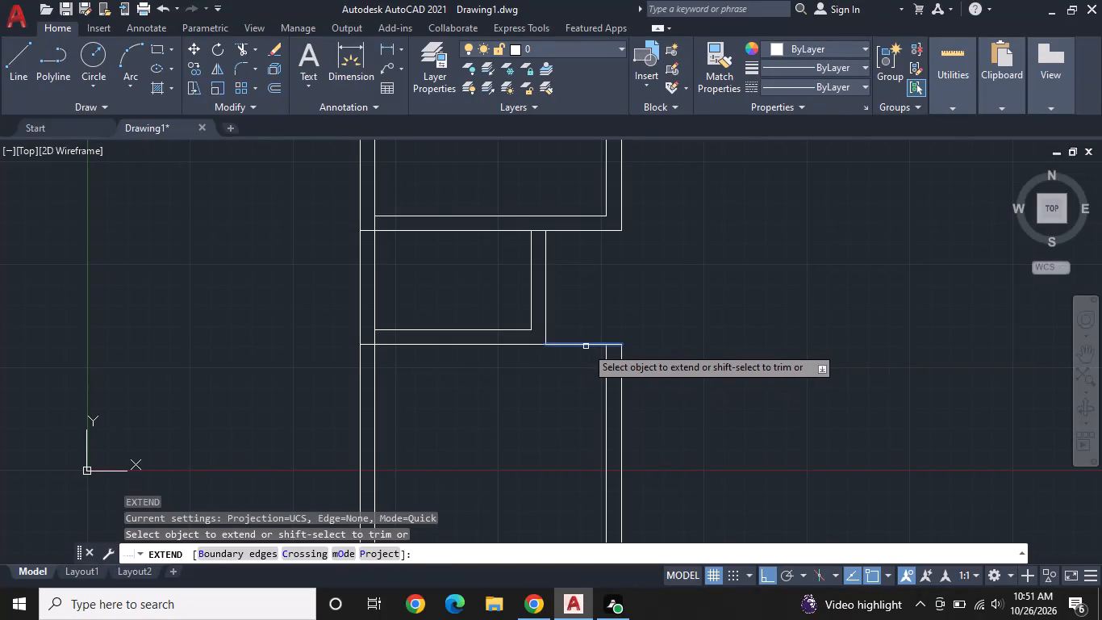
click(586, 346)
scroll(591, 332, up, 1)
key(Escape)
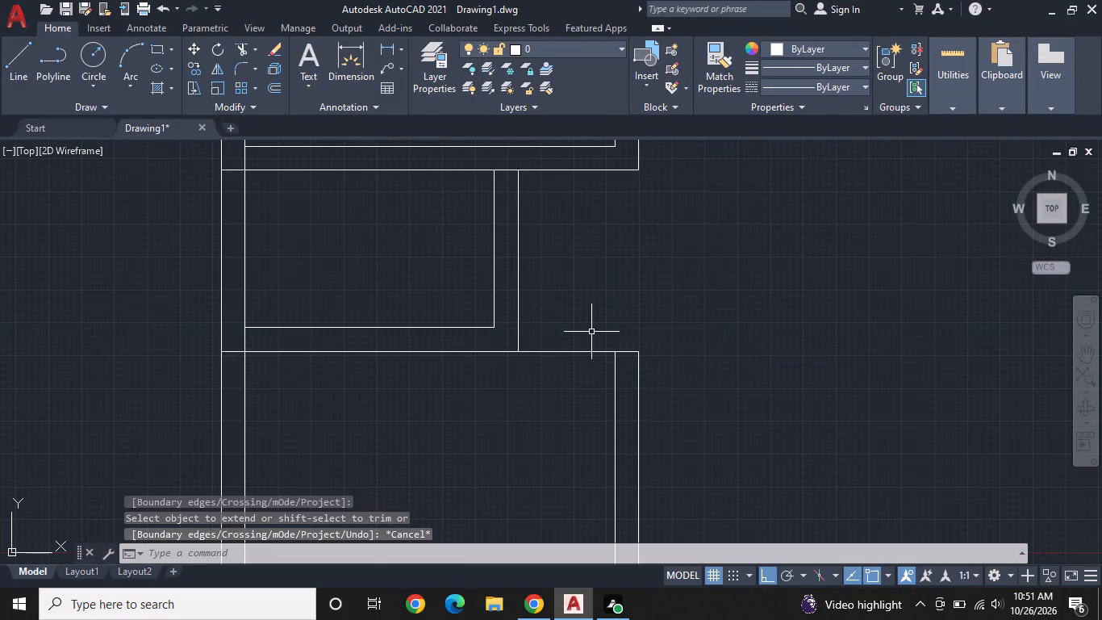
Start a line at the third room's outer upper-right corner.
middle_drag(582, 308, 514, 279)
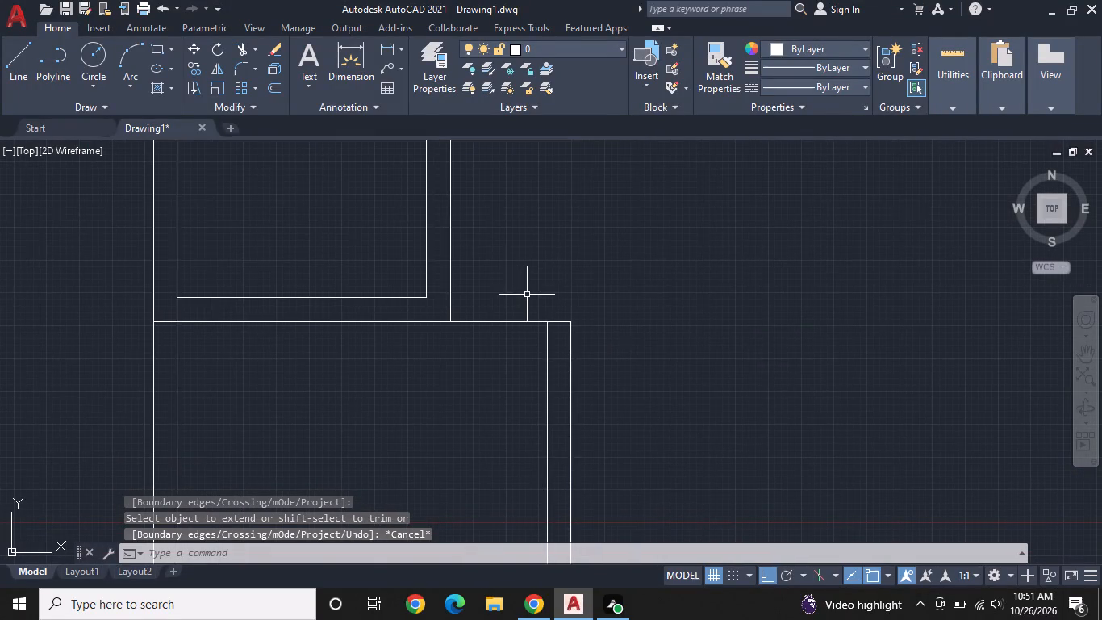
scroll(541, 316, down, 1)
middle_drag(541, 316, 523, 285)
middle_drag(558, 347, 548, 318)
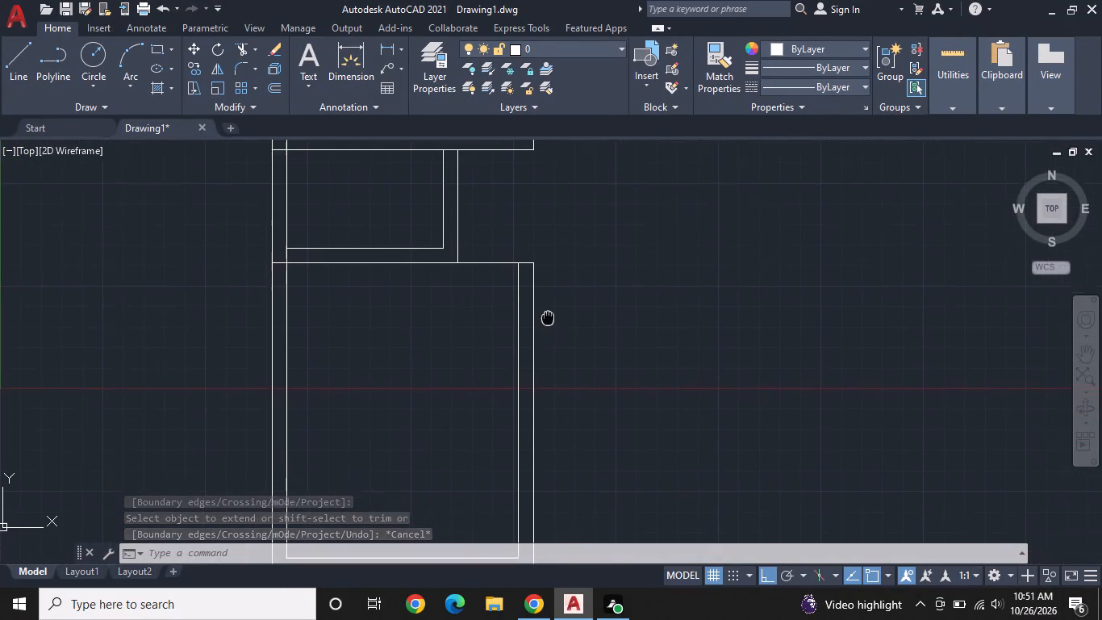
middle_drag(548, 318, 545, 308)
scroll(553, 329, down, 2)
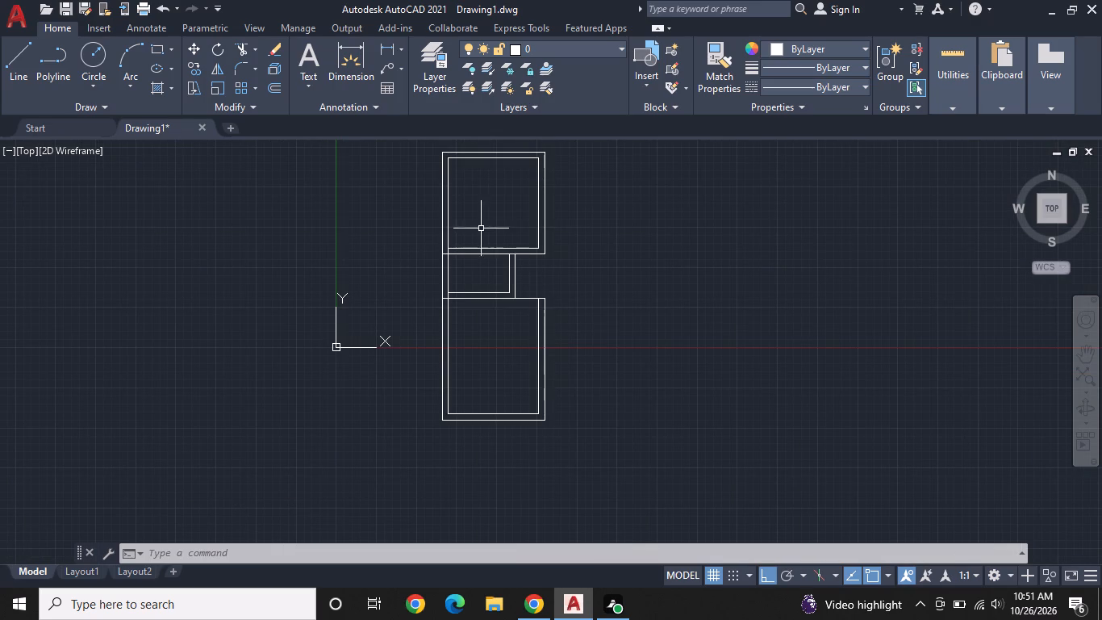
key(Escape)
text(L)
key(space)
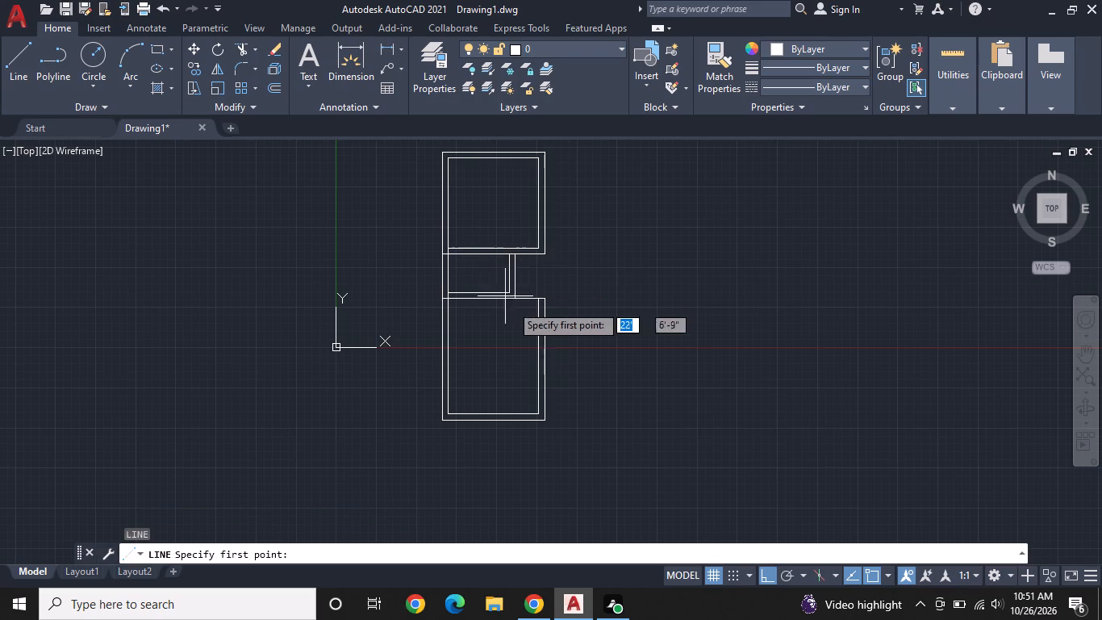
scroll(537, 334, up, 2)
click(549, 235)
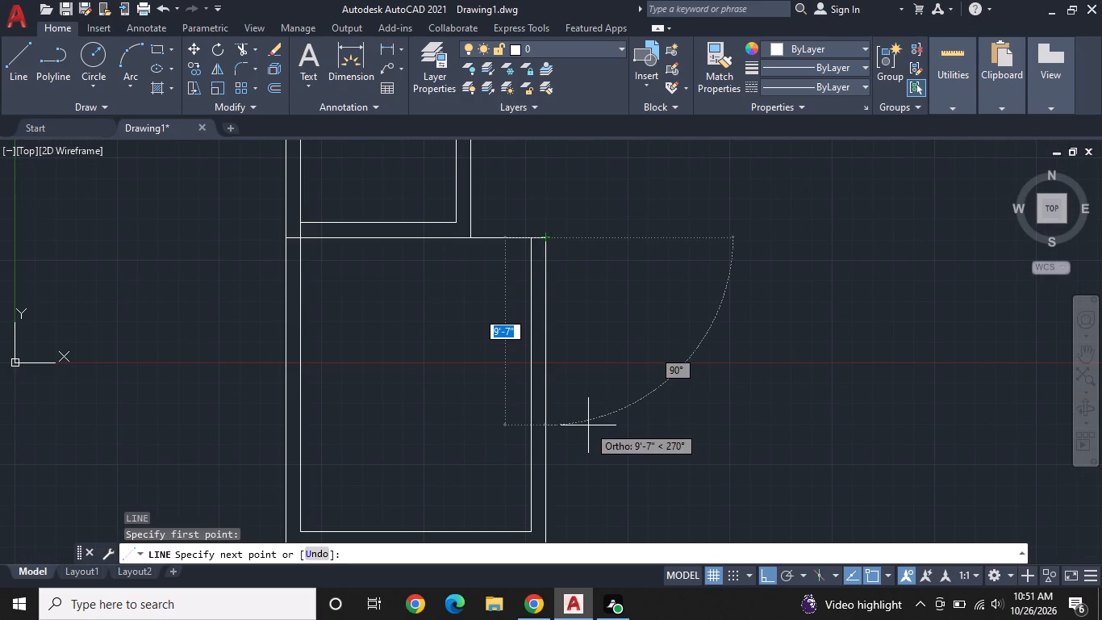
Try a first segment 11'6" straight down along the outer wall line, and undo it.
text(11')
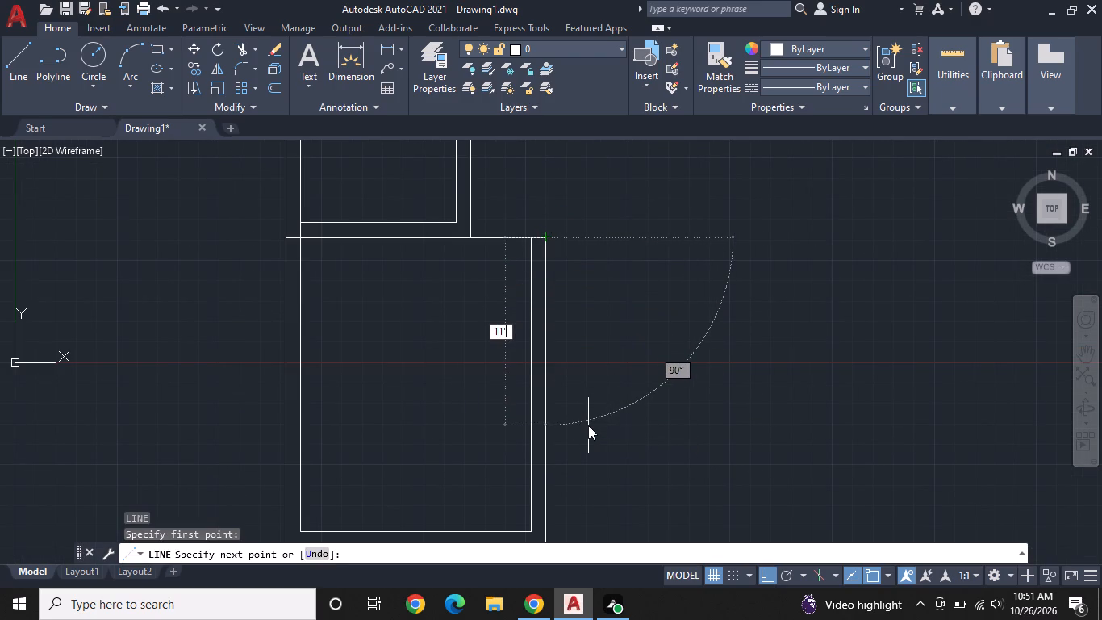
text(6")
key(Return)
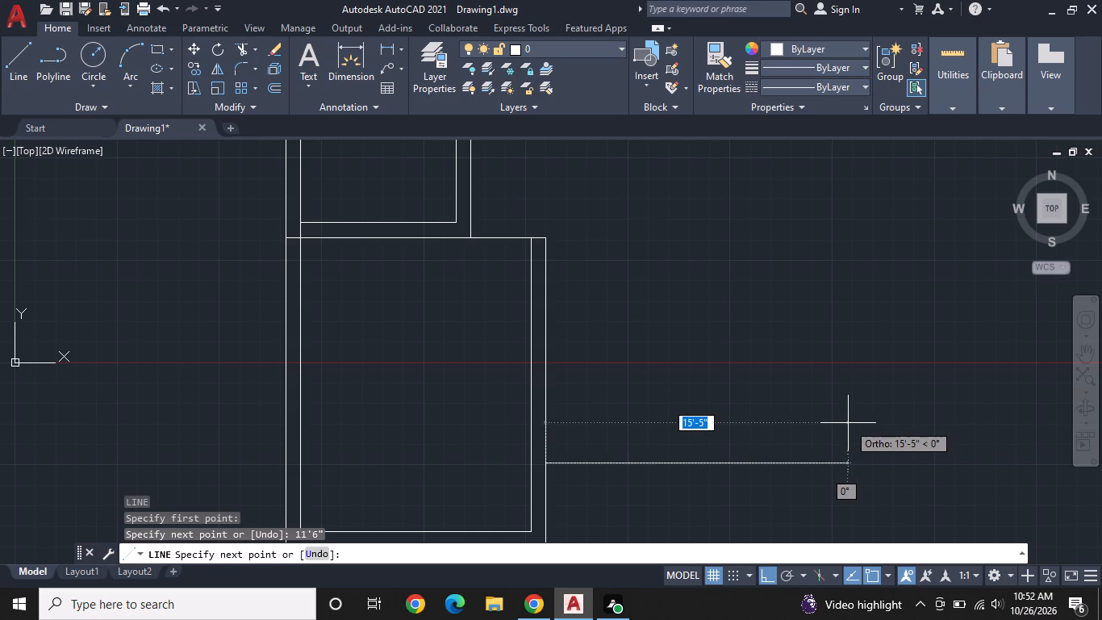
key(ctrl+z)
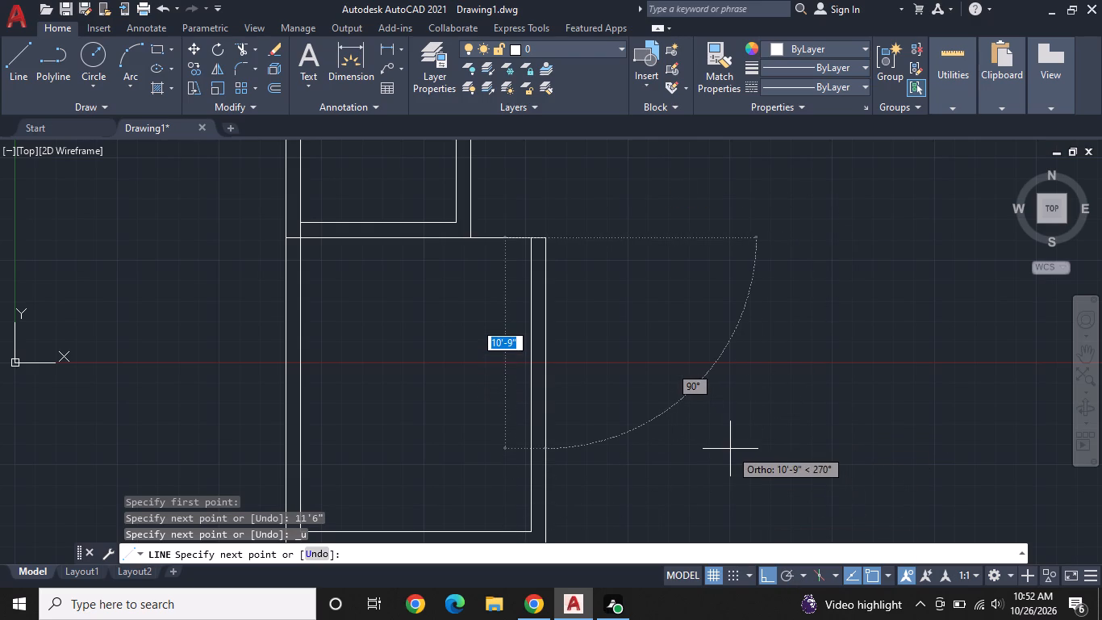
Draw the line 10' down, 11'6" right and 10' up, outlining a fourth room beside the third with its top open.
text(10')
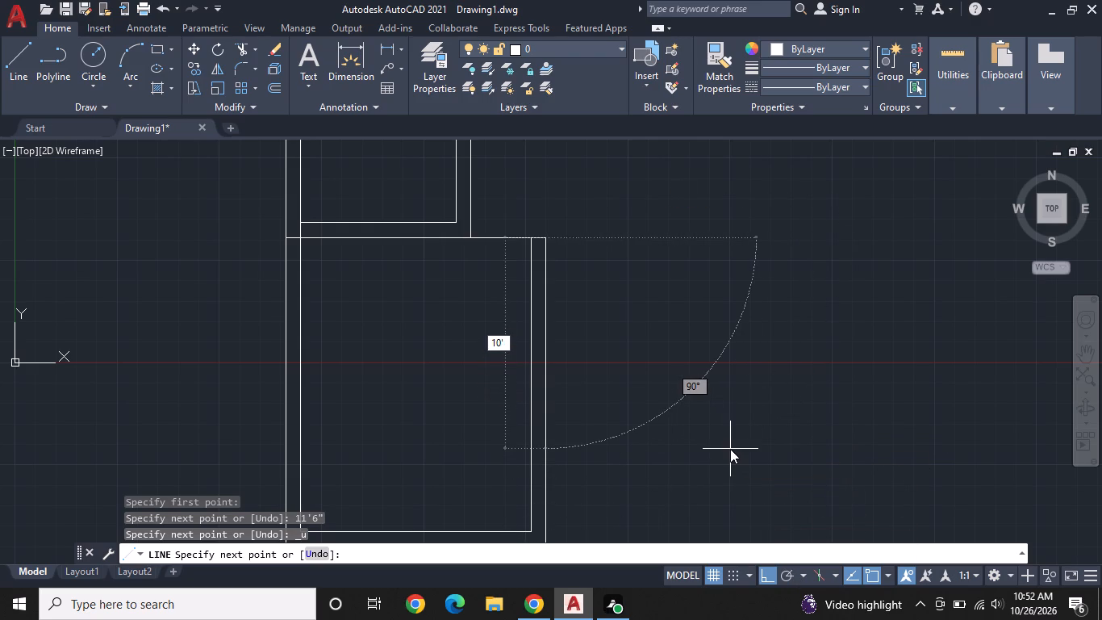
key(Return)
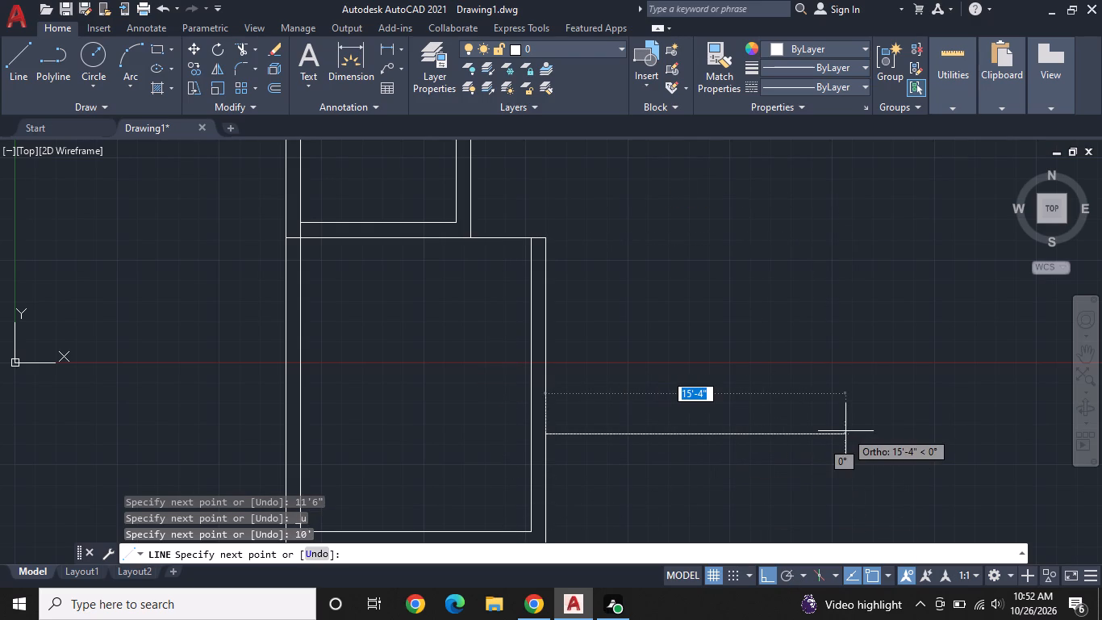
text(11'6")
key(Return)
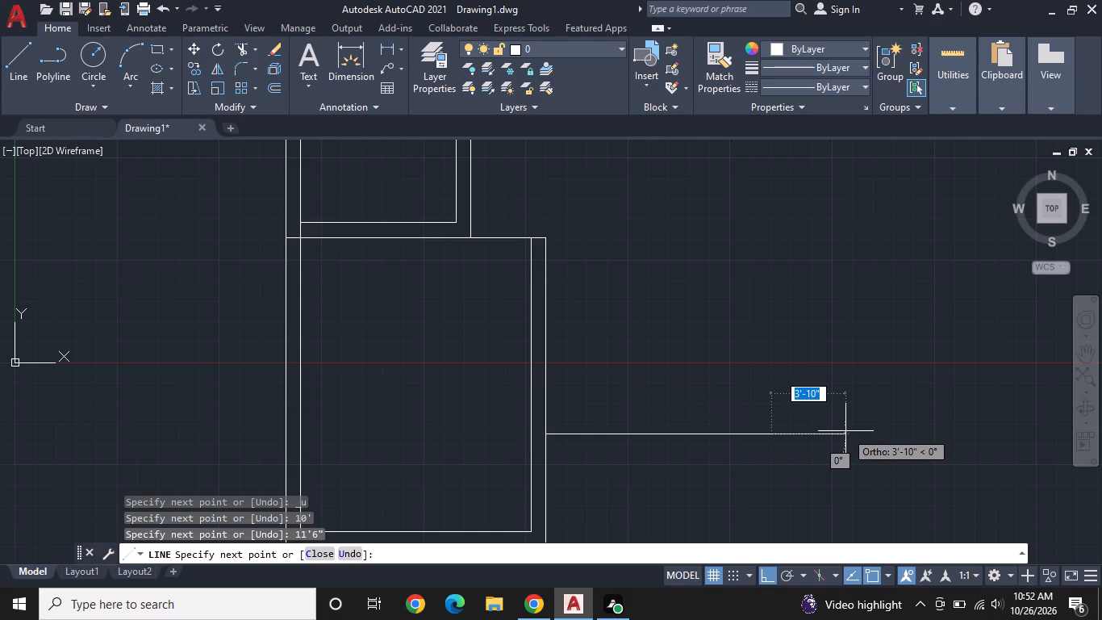
text(10')
key(Return)
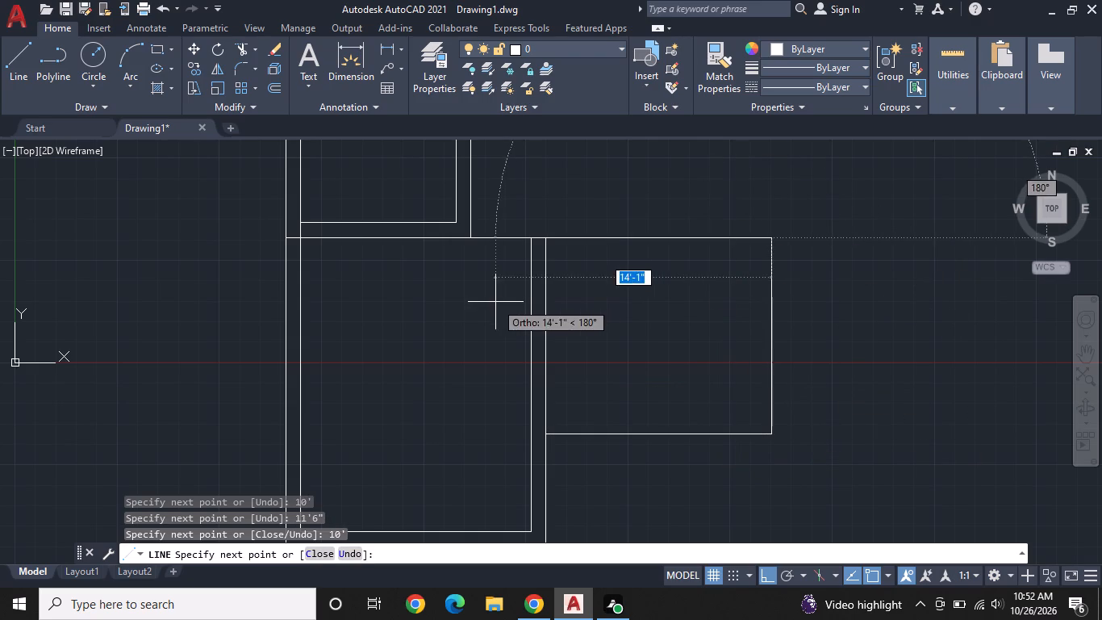
scroll(561, 254, up, 1)
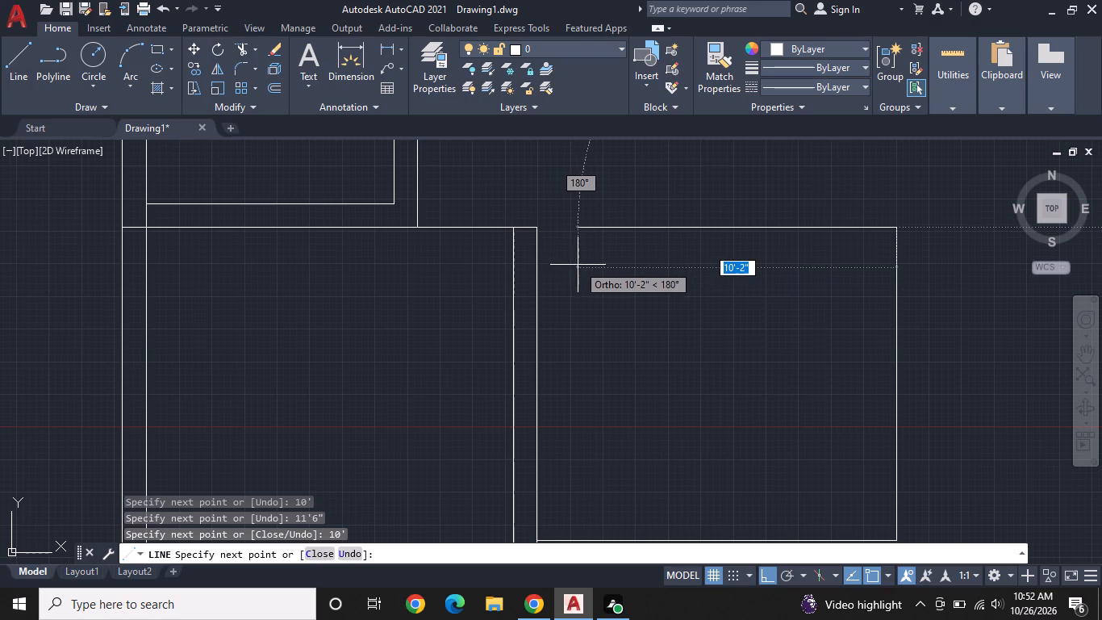
middle_drag(578, 265, 552, 250)
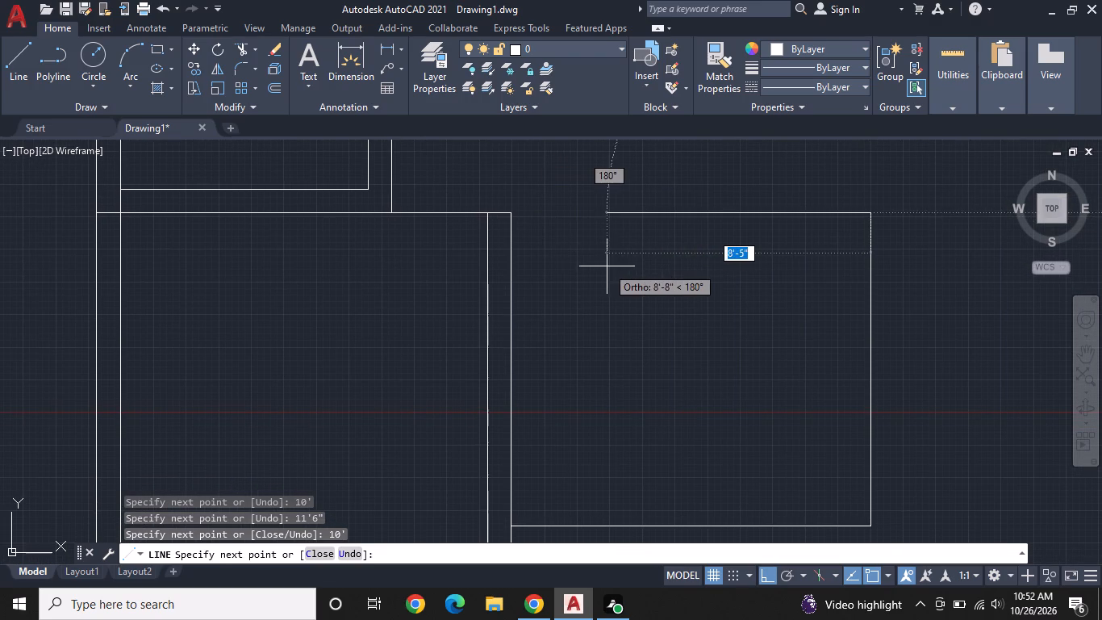
middle_drag(616, 254, 578, 243)
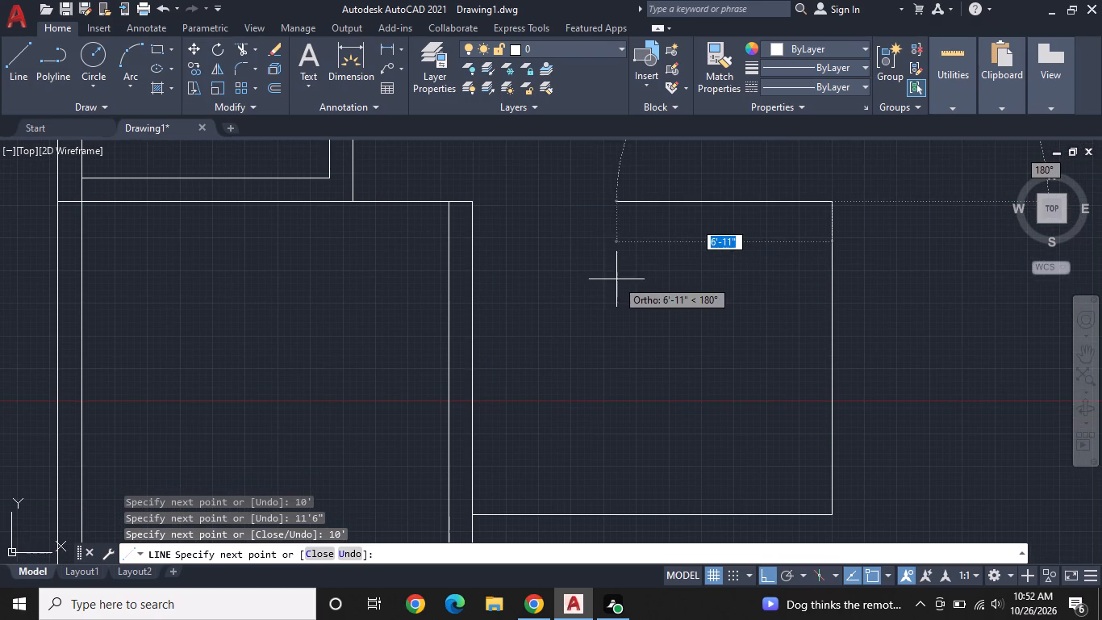
key(Escape)
Start a line where the fourth room's bottom line meets the third room's right outer wall line.
scroll(646, 290, down, 1)
middle_drag(643, 295, 637, 293)
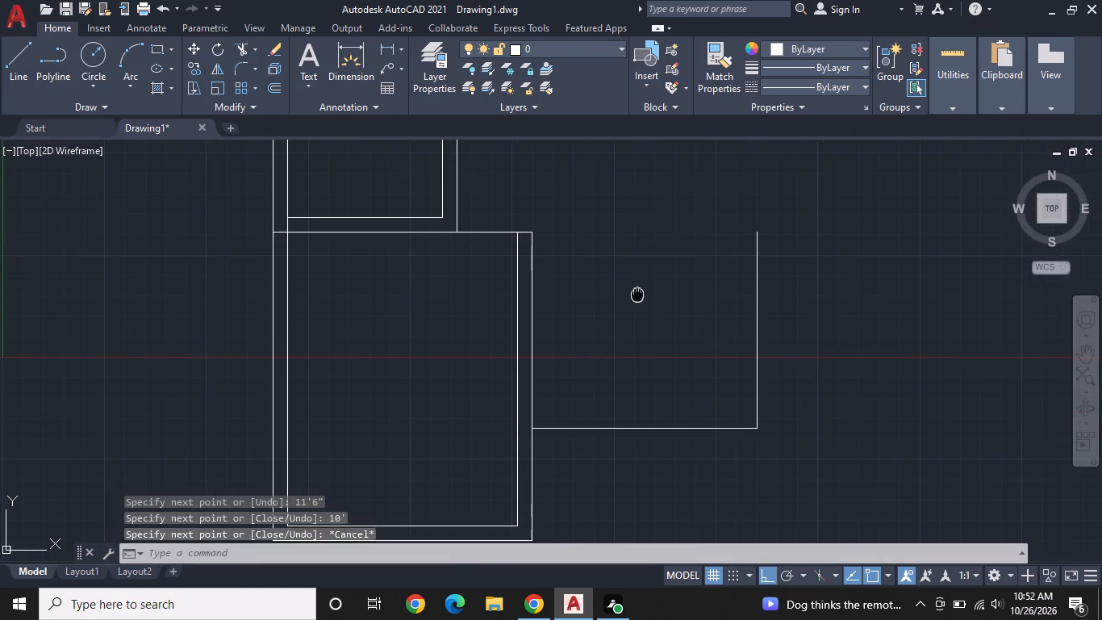
middle_drag(637, 293, 612, 289)
middle_drag(646, 350, 637, 304)
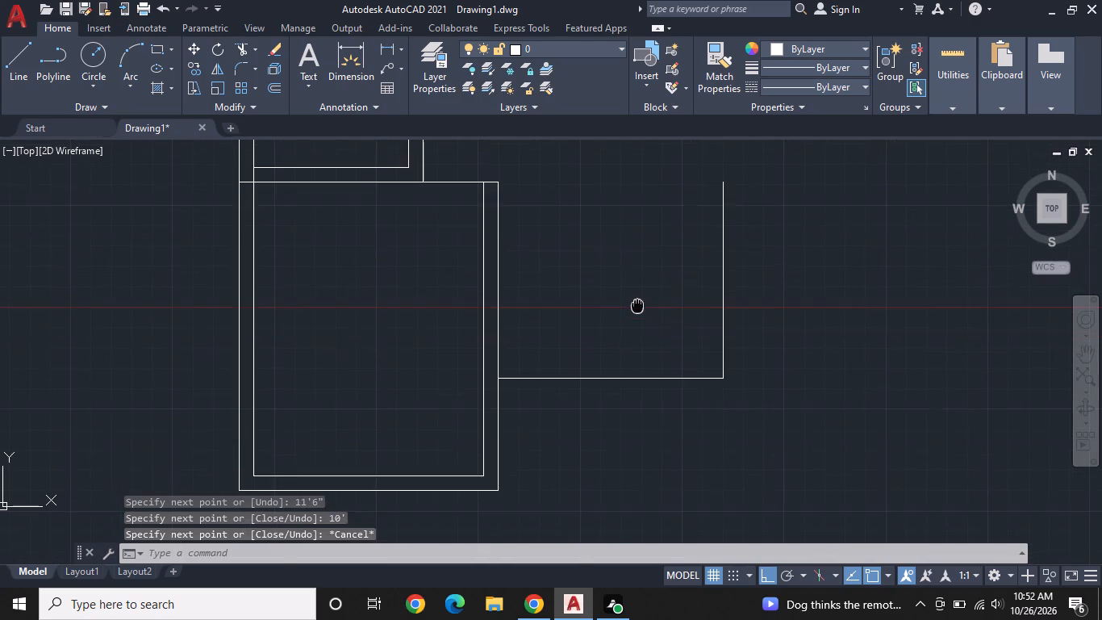
middle_drag(637, 304, 637, 295)
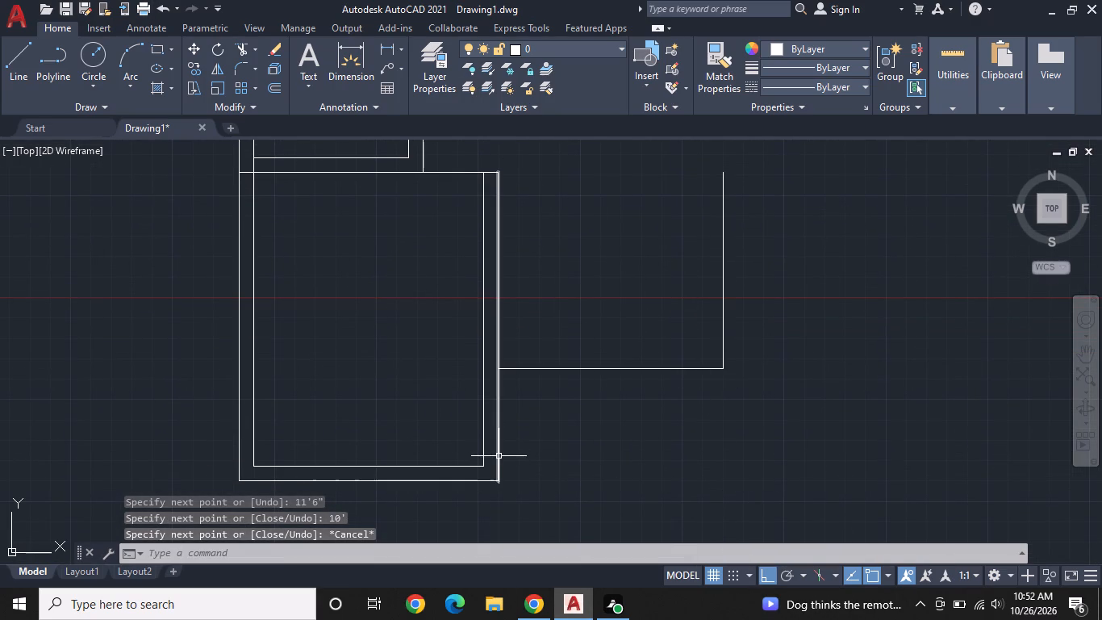
scroll(499, 454, up, 1)
key(l)
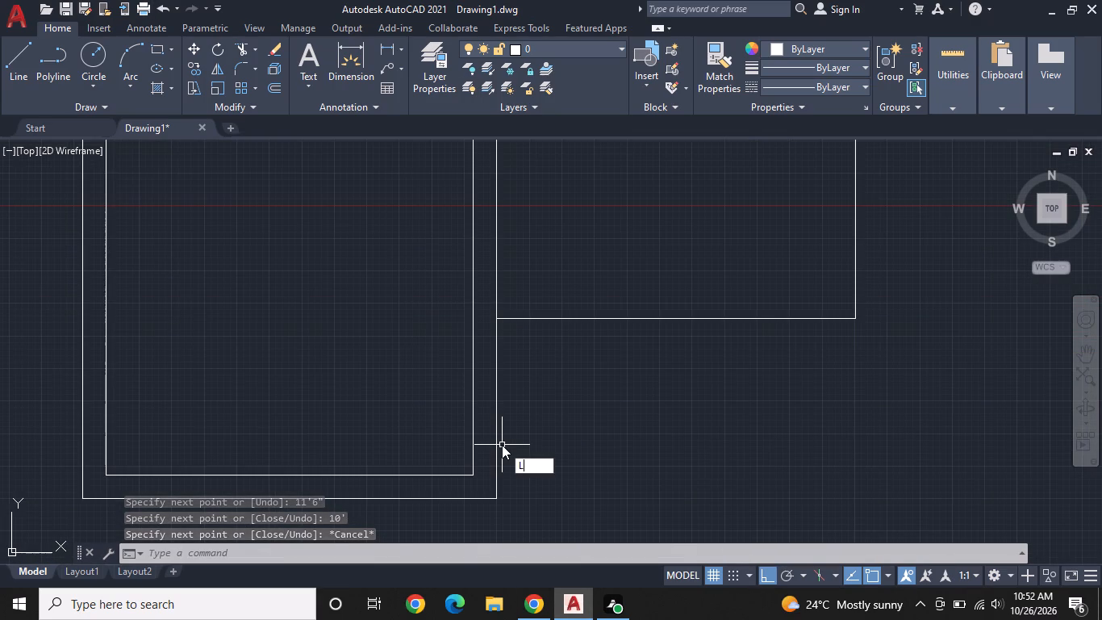
key(space)
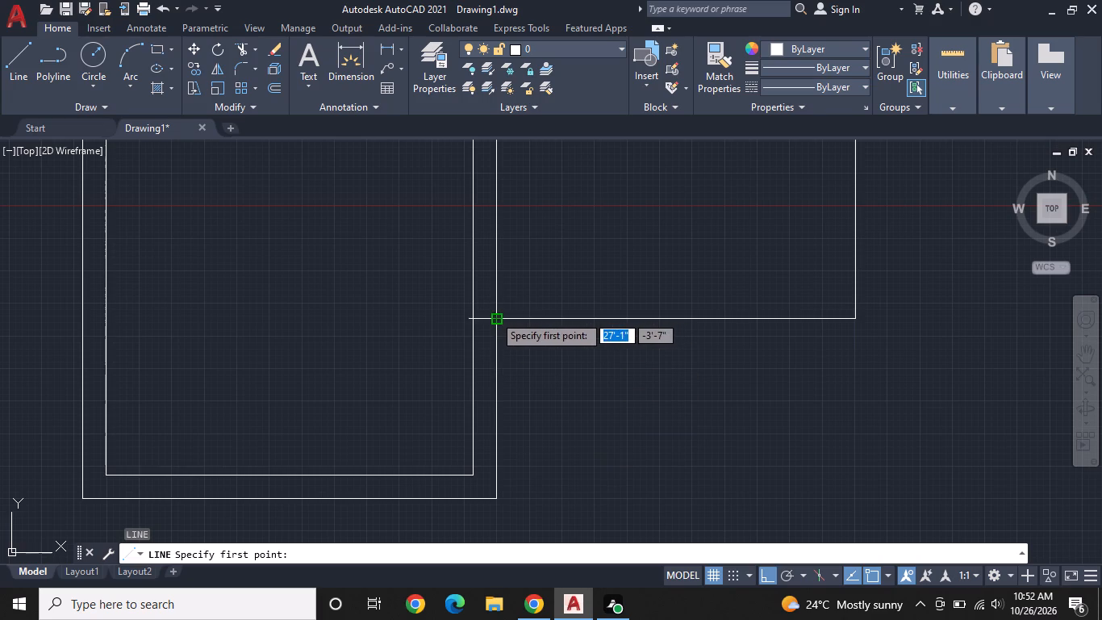
click(494, 315)
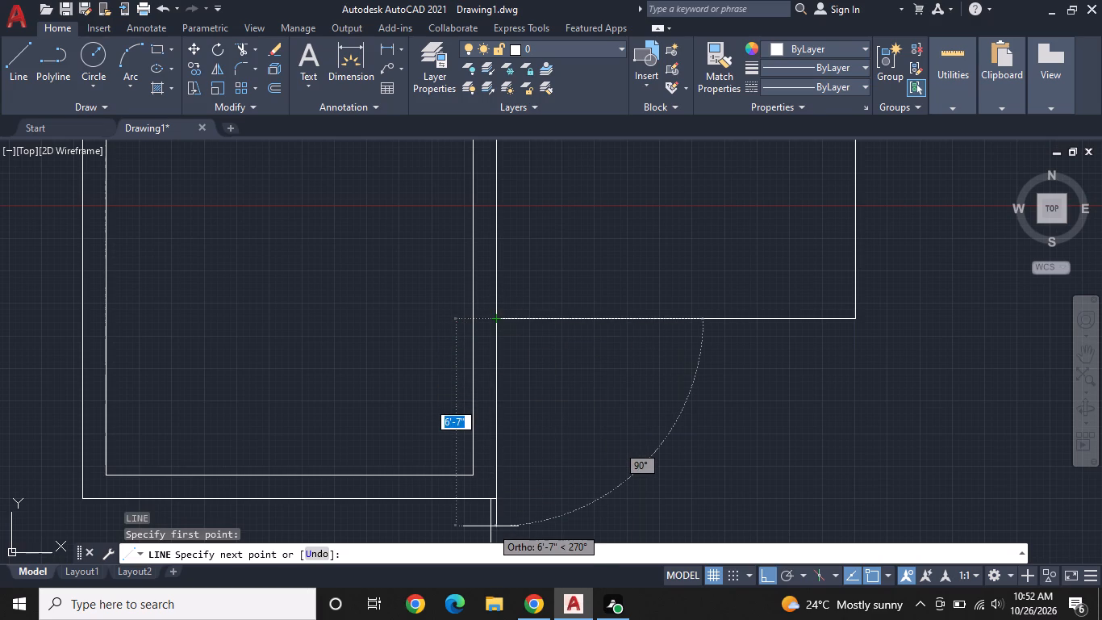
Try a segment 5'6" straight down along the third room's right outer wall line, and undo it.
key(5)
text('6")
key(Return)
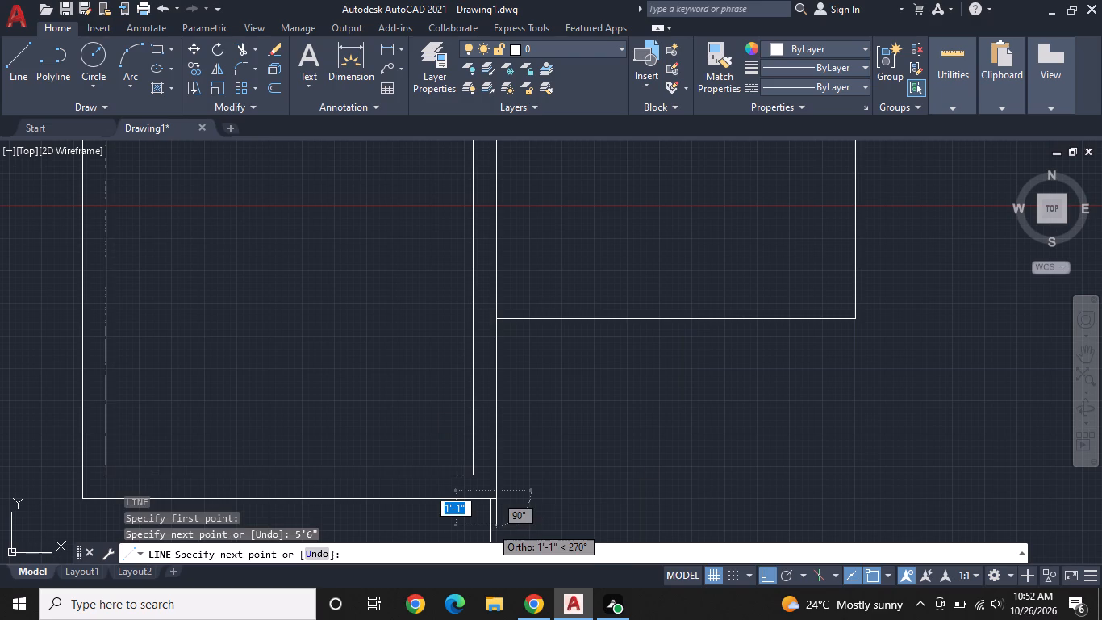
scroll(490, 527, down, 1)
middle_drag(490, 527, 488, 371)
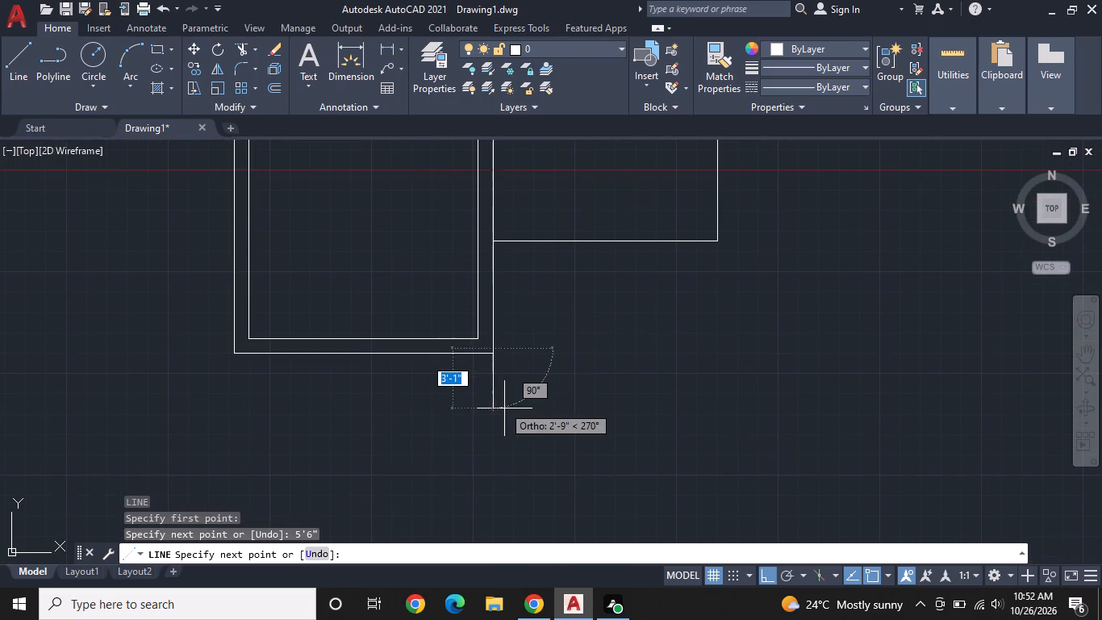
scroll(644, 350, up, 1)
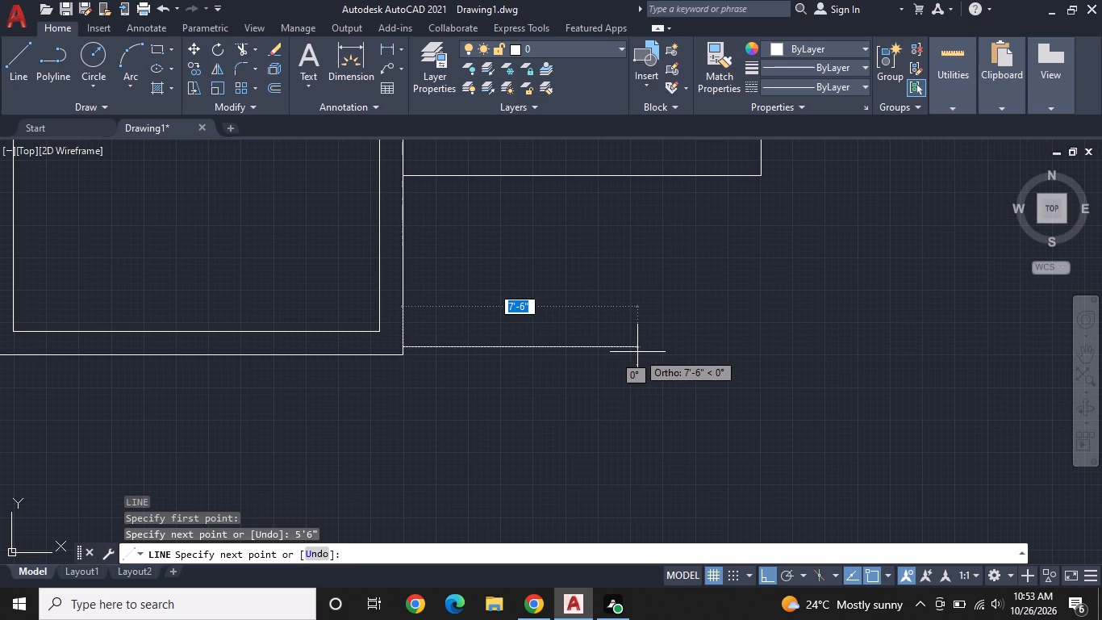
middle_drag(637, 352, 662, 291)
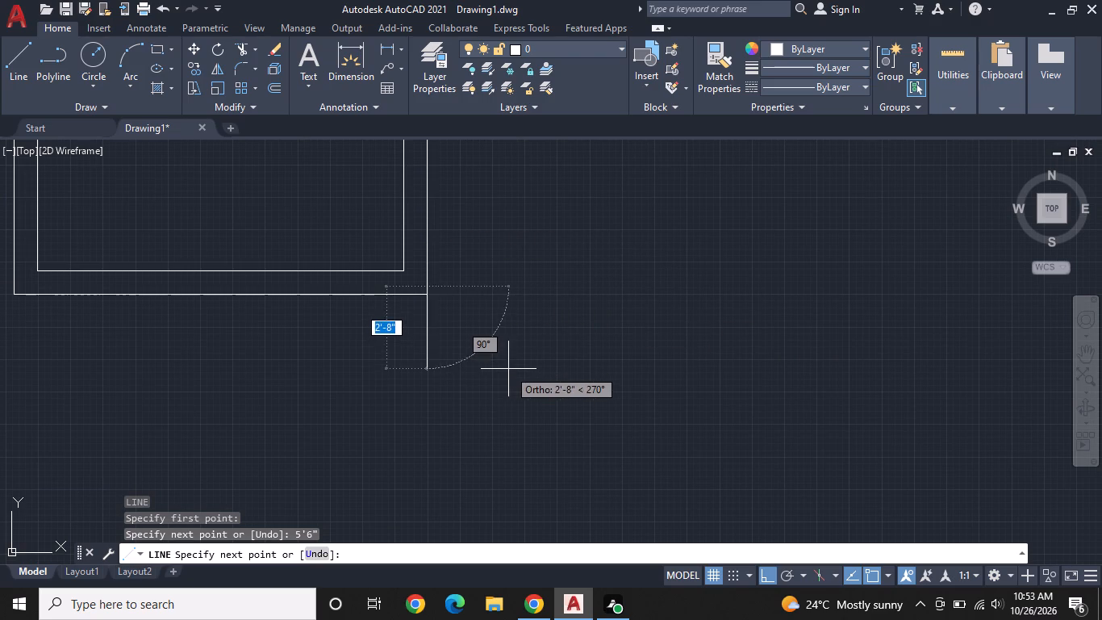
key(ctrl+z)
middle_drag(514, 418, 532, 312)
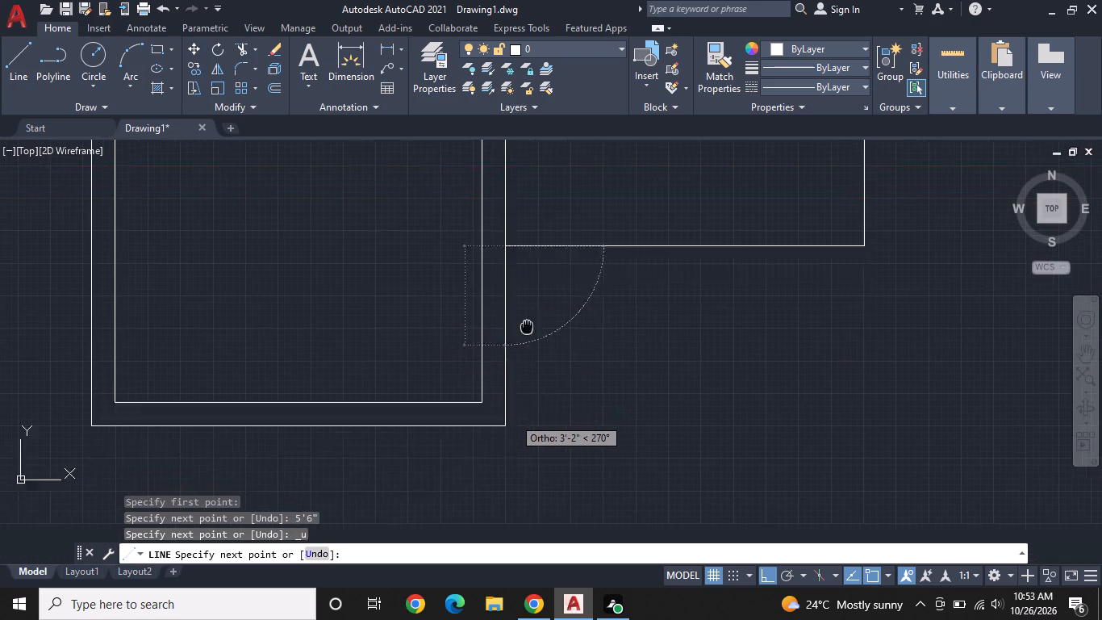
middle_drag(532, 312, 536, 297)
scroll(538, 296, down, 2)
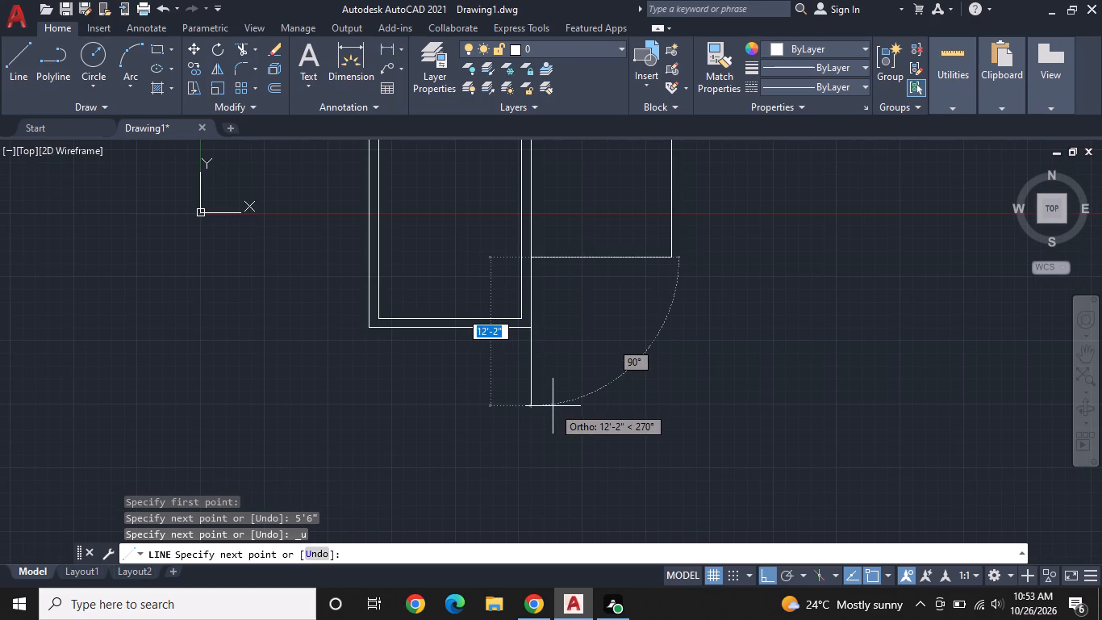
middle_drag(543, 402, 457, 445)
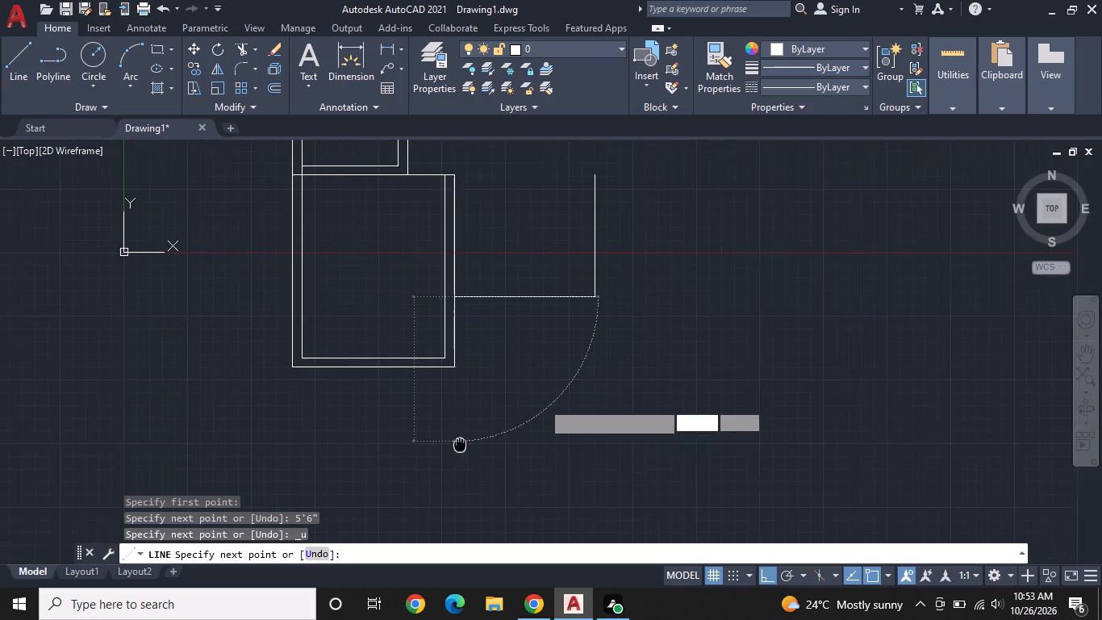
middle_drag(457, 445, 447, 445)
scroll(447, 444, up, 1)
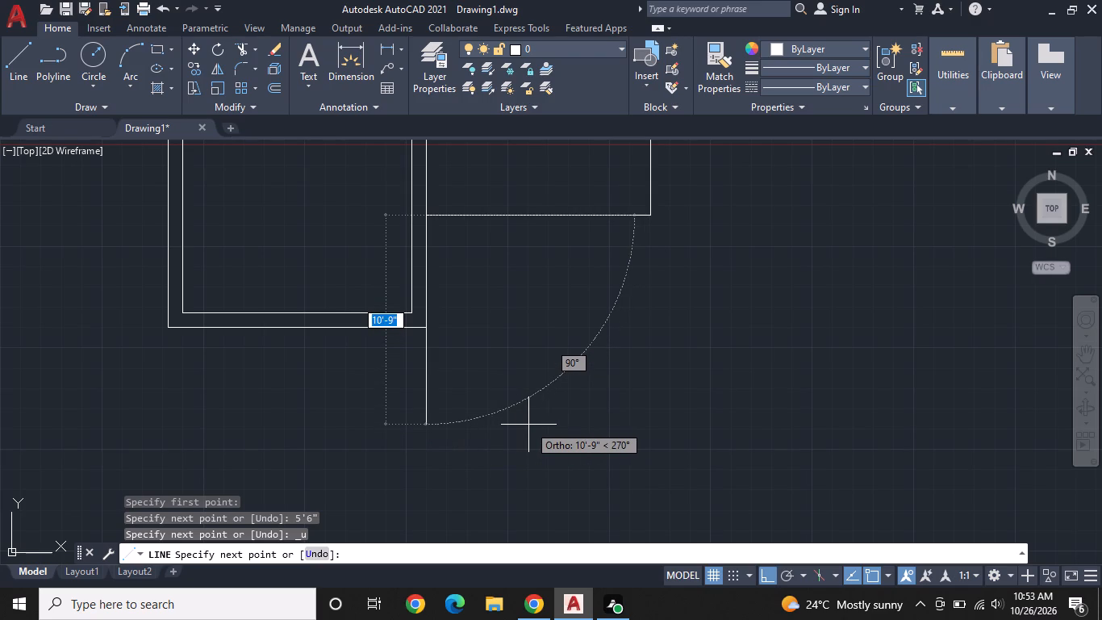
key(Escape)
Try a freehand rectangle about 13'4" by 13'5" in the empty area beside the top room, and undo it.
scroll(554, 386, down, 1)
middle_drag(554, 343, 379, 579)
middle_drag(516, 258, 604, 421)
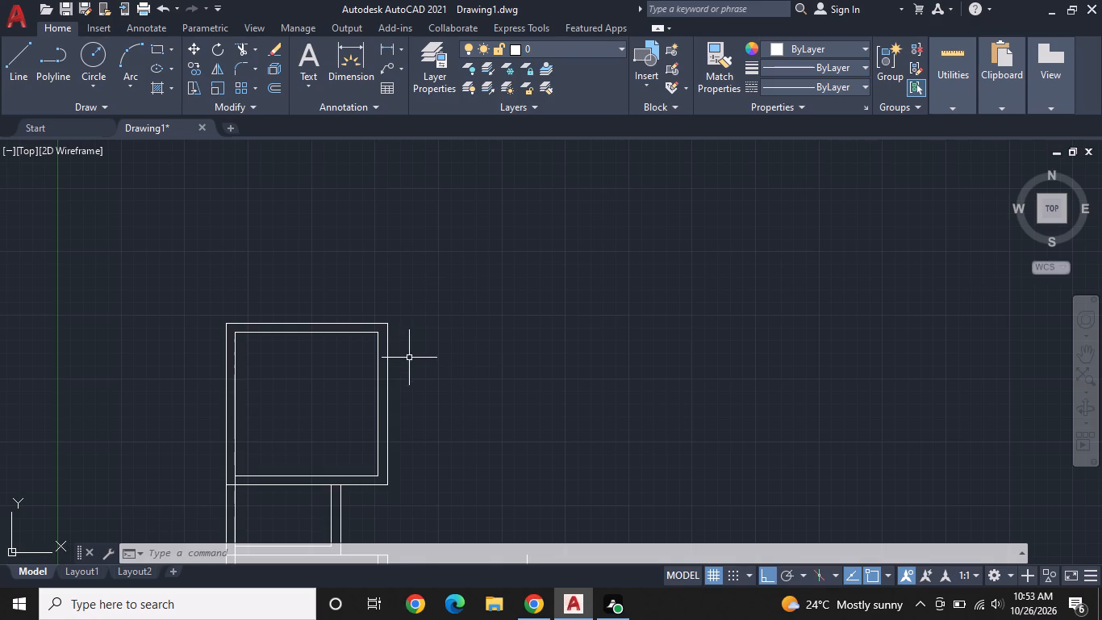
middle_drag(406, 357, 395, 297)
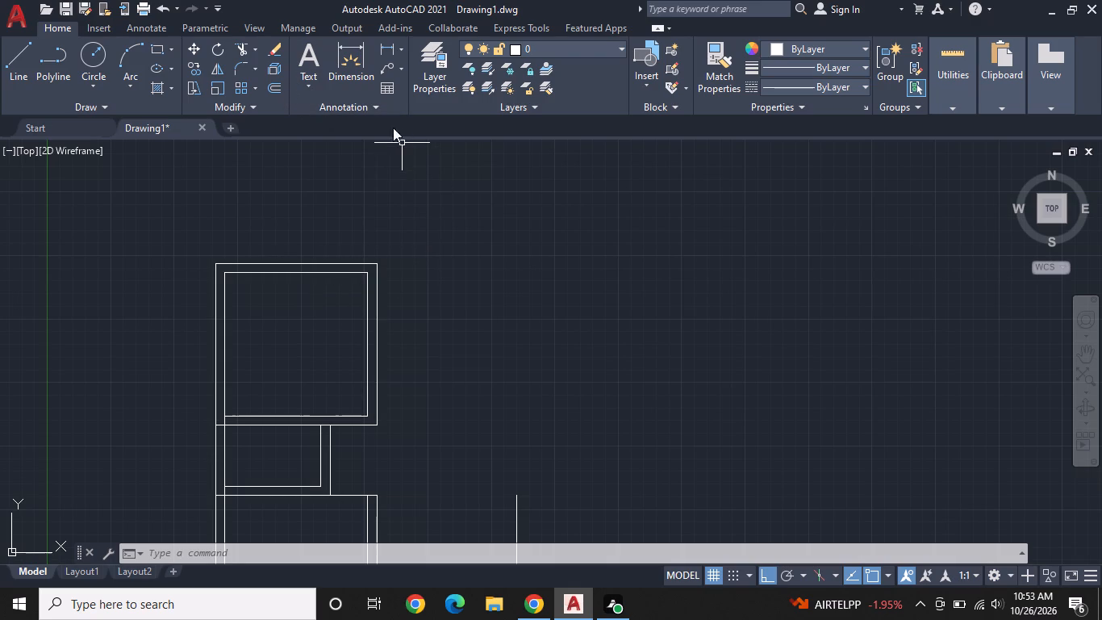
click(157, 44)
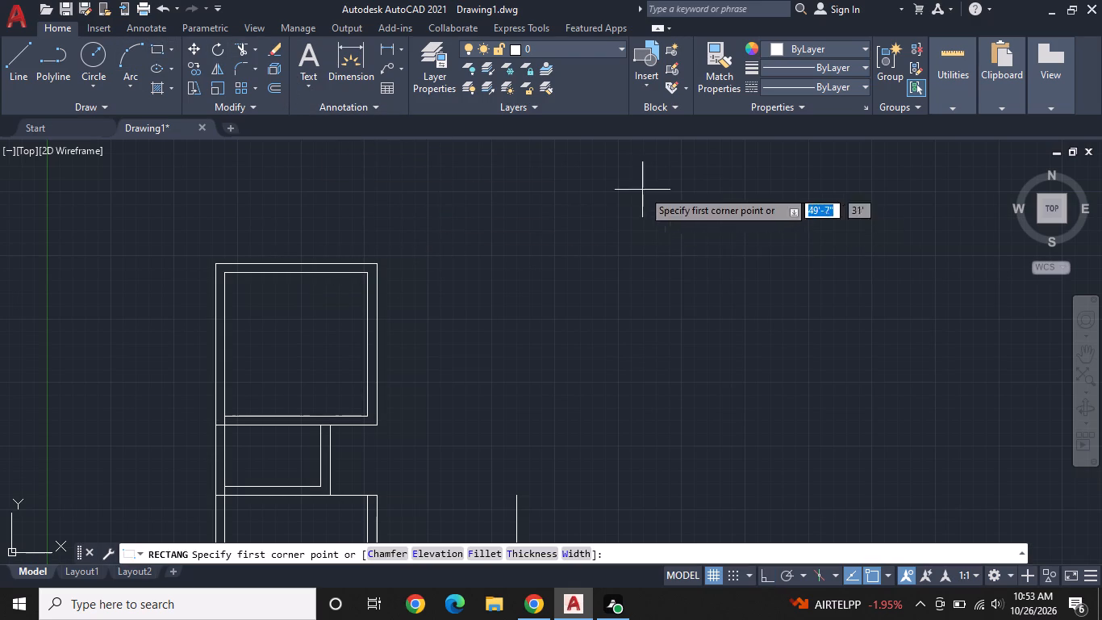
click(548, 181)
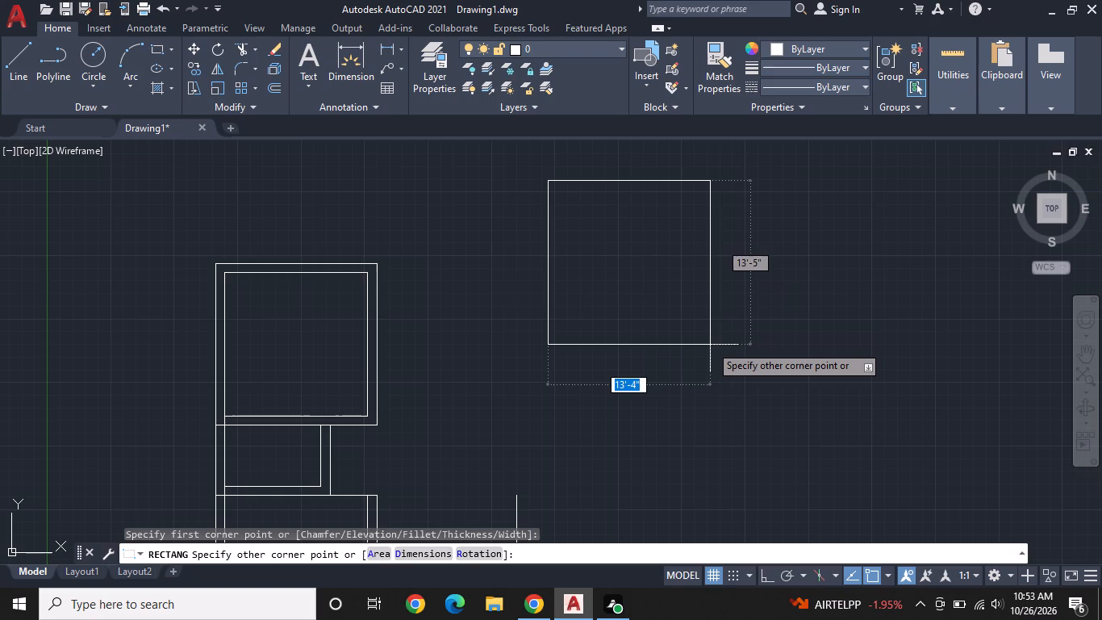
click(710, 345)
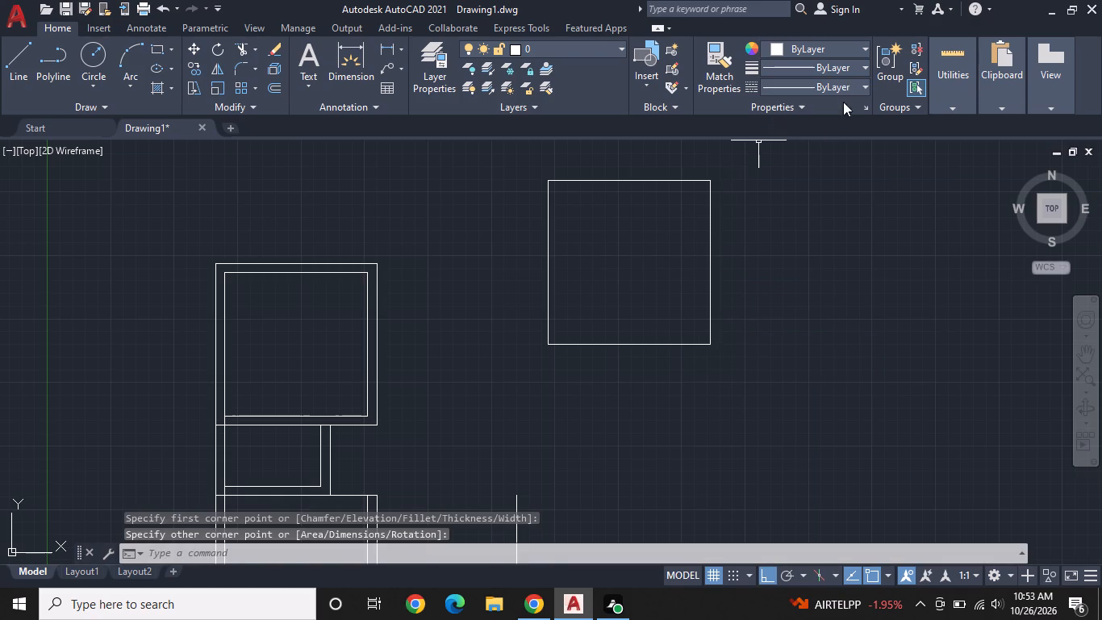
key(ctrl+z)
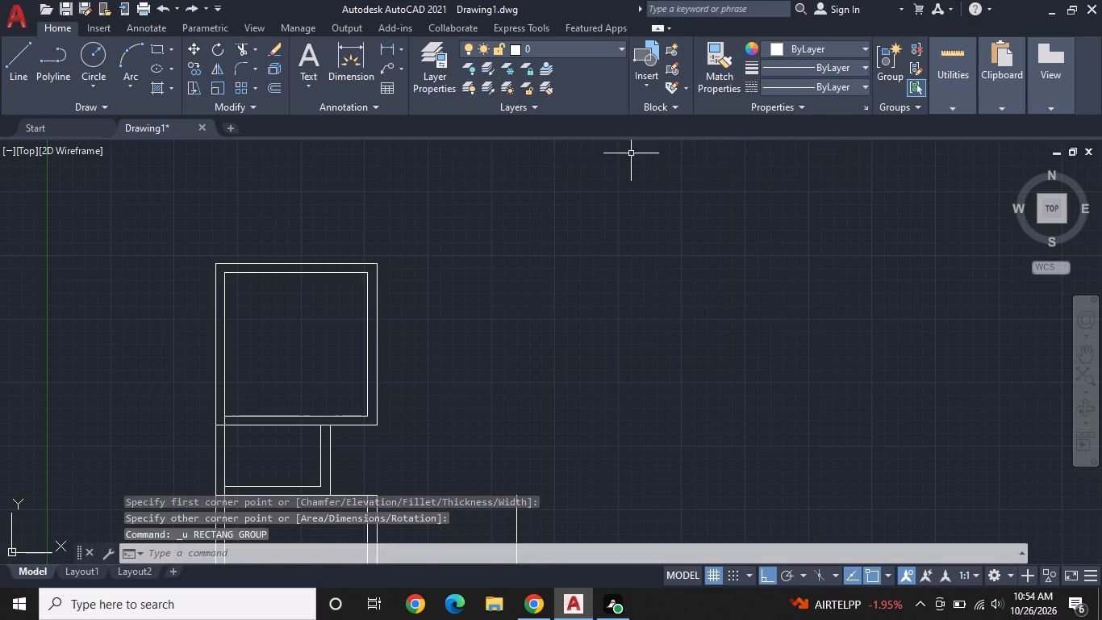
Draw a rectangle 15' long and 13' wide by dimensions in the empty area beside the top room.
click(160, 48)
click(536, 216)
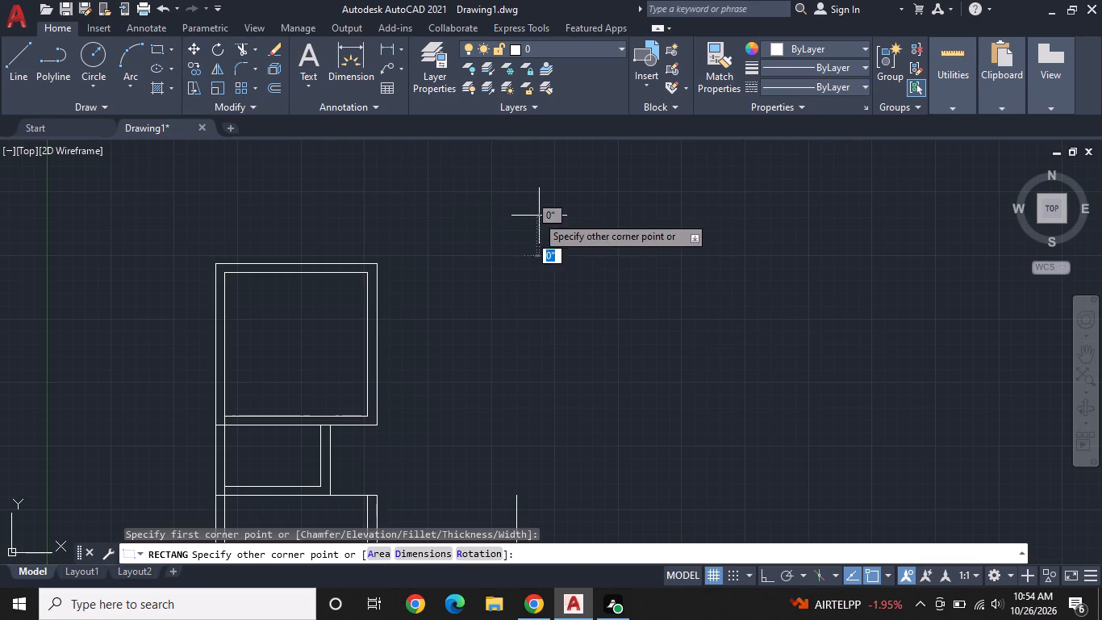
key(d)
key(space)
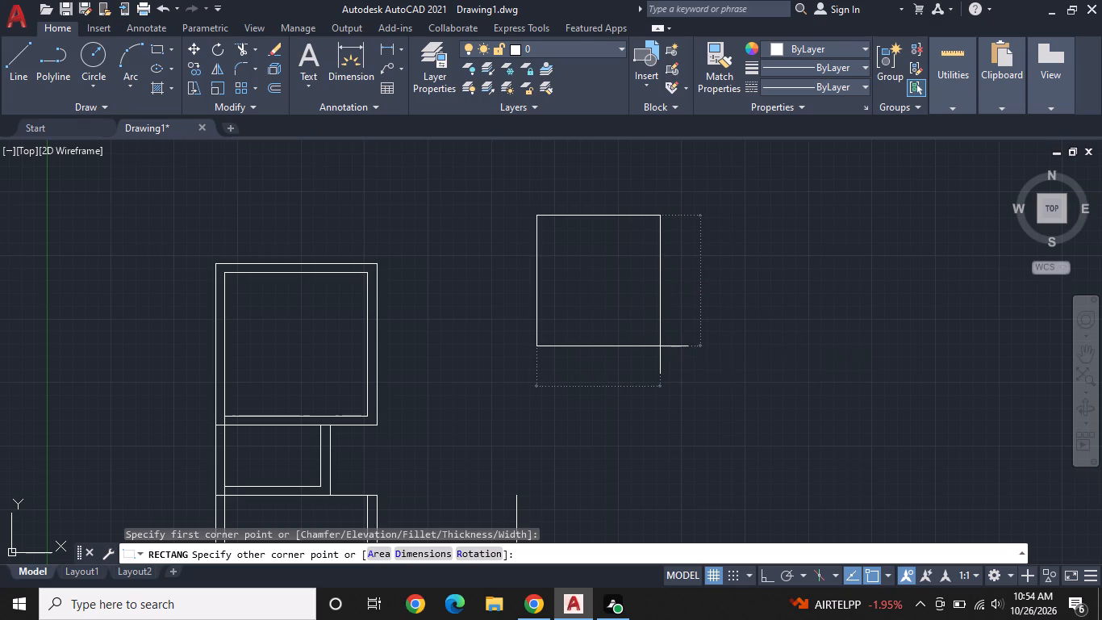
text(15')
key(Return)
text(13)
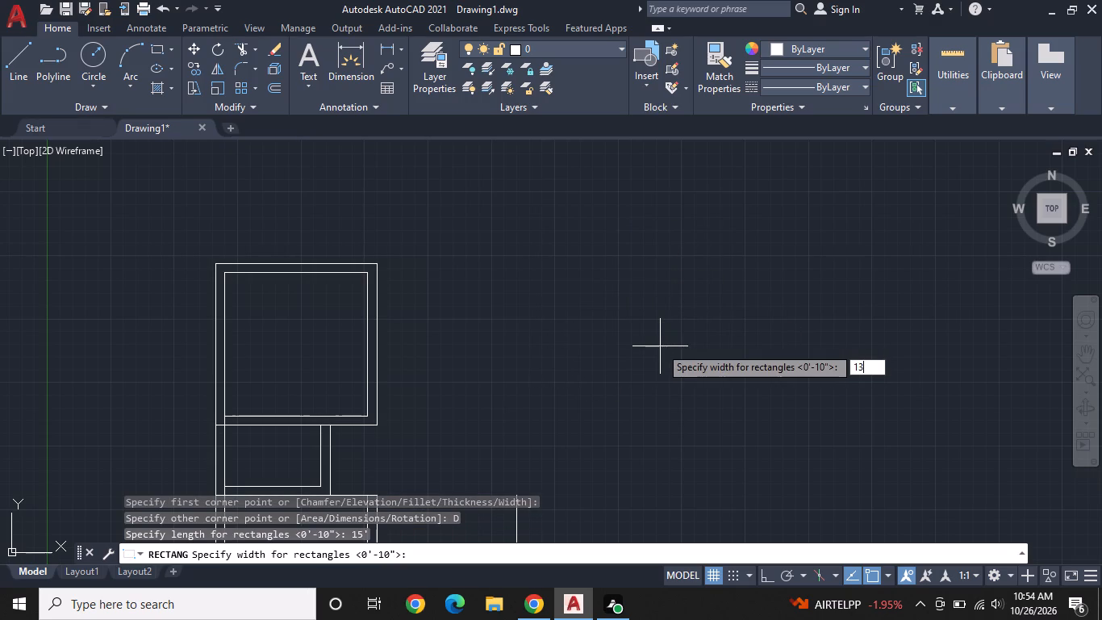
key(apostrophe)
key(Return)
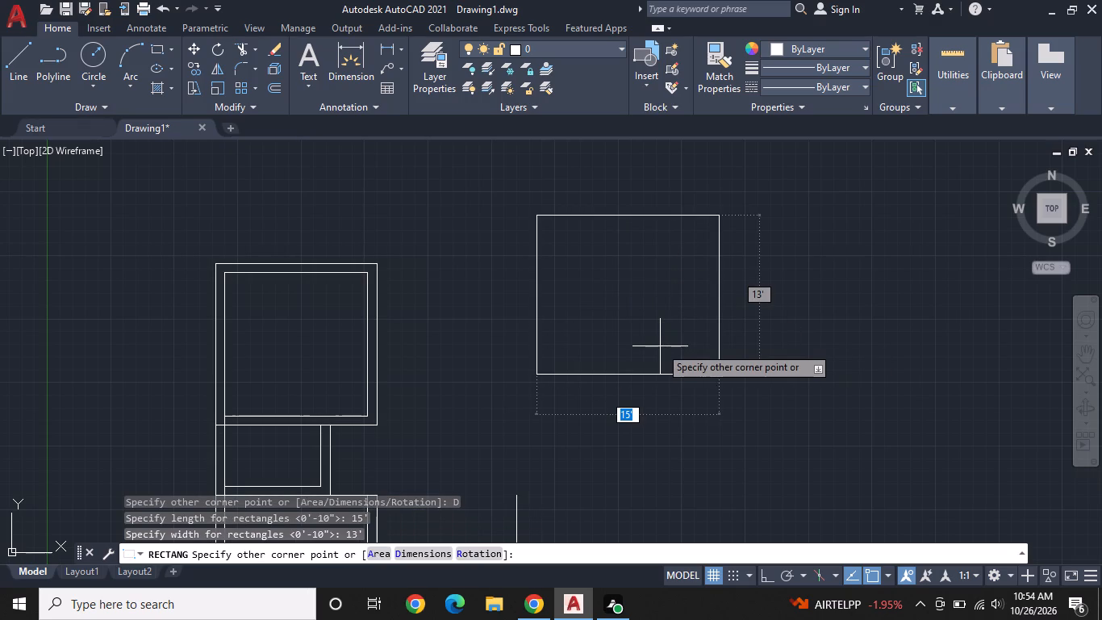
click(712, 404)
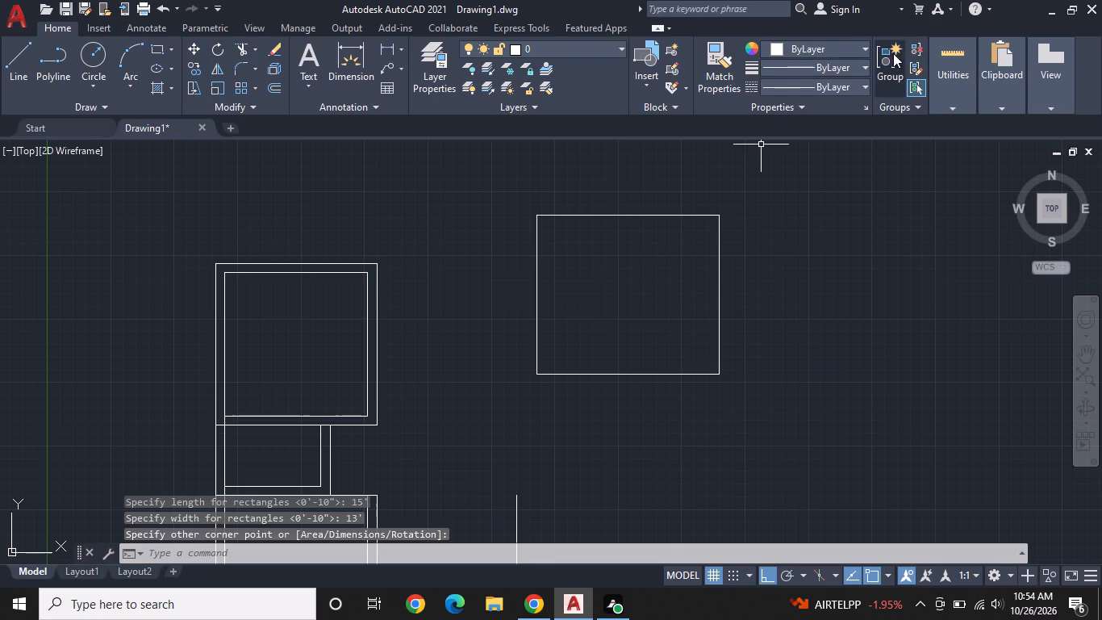
Check the rectangle's side lengths with the Quick measure tool, and leave the measuring command.
click(944, 75)
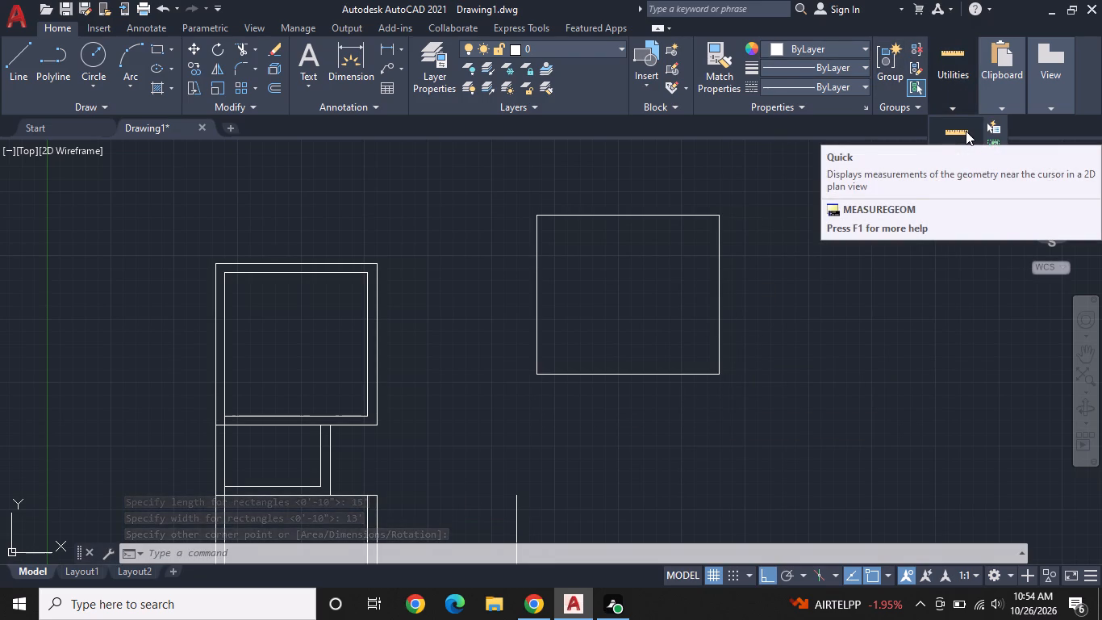
click(953, 153)
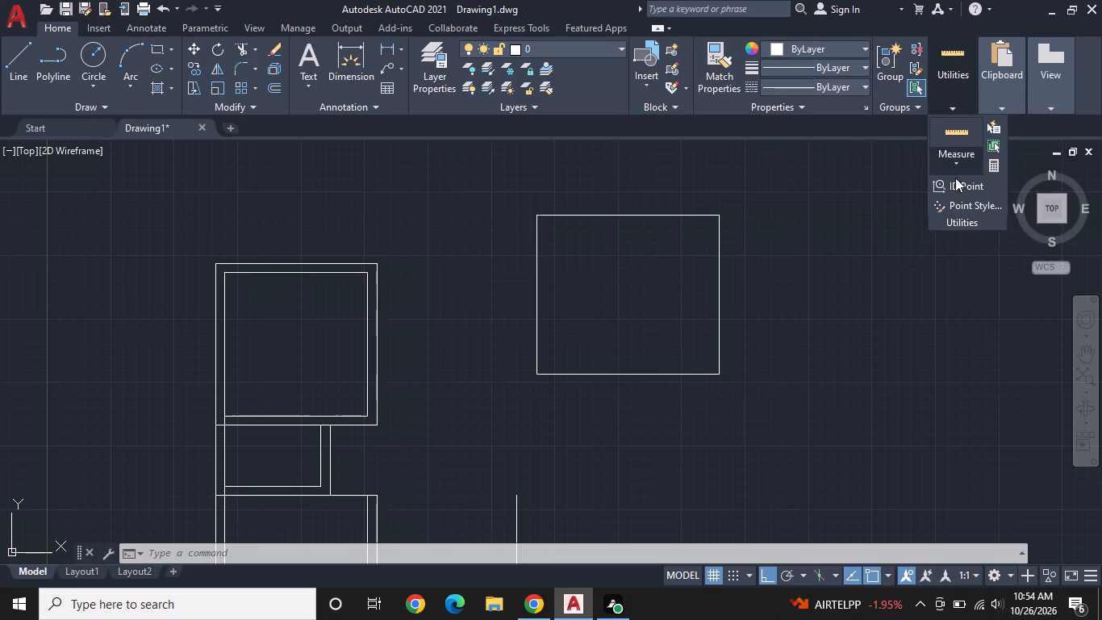
click(962, 196)
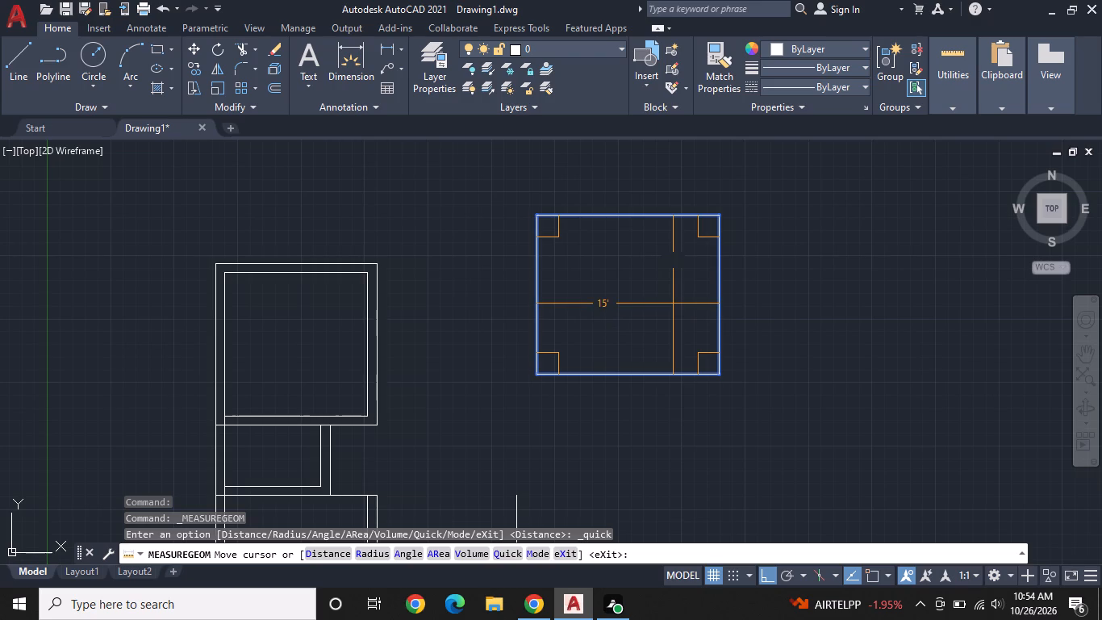
key(Escape)
key(Escape)
key(Escape)
key(Escape)
key(Escape)
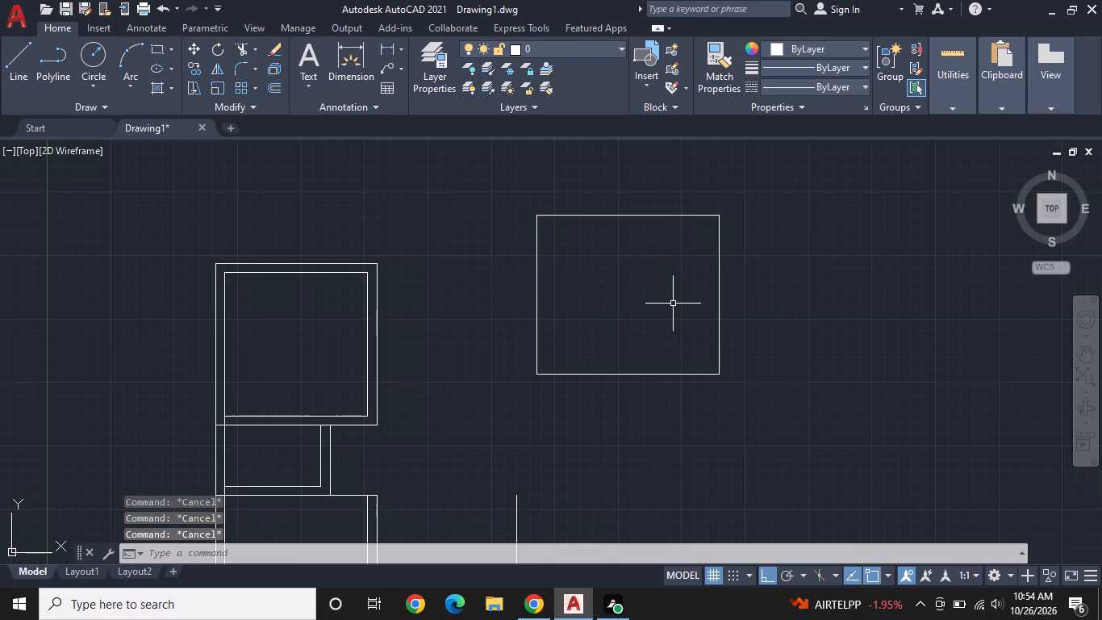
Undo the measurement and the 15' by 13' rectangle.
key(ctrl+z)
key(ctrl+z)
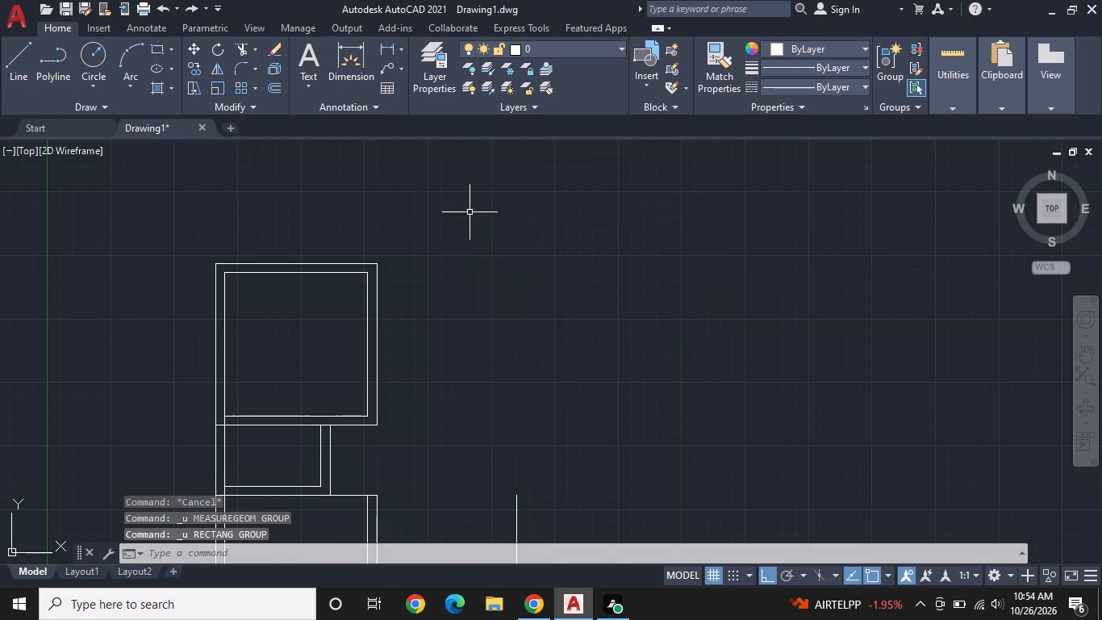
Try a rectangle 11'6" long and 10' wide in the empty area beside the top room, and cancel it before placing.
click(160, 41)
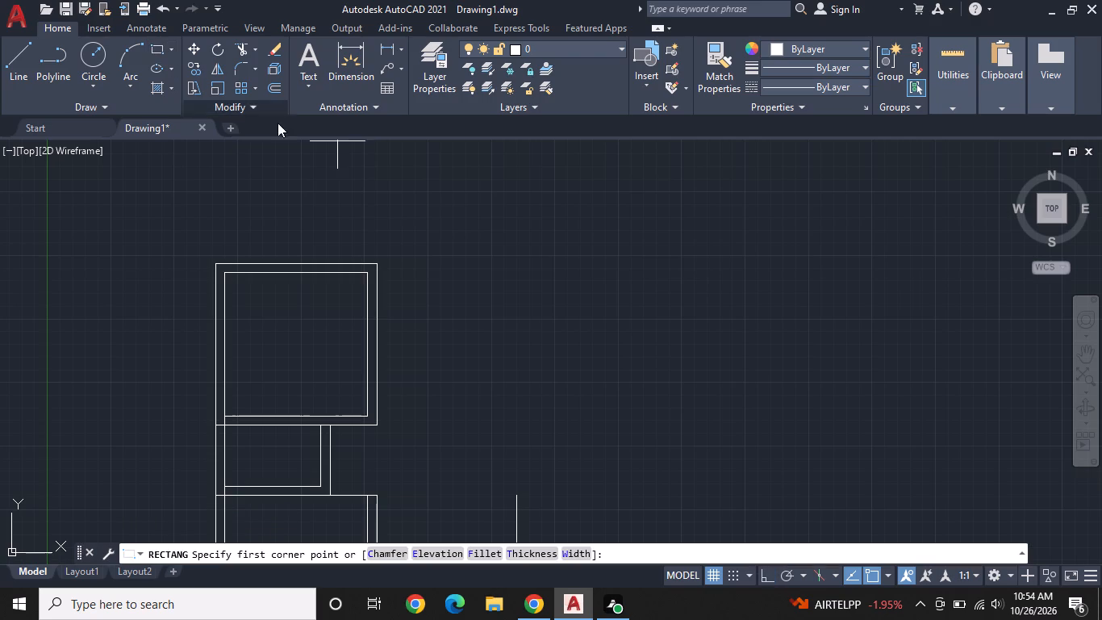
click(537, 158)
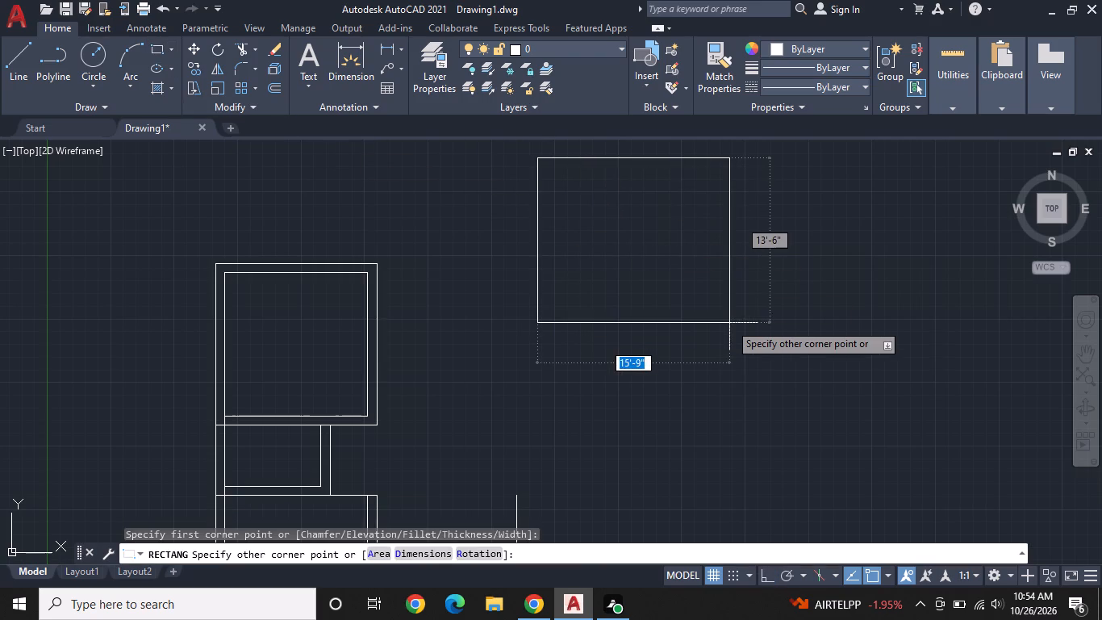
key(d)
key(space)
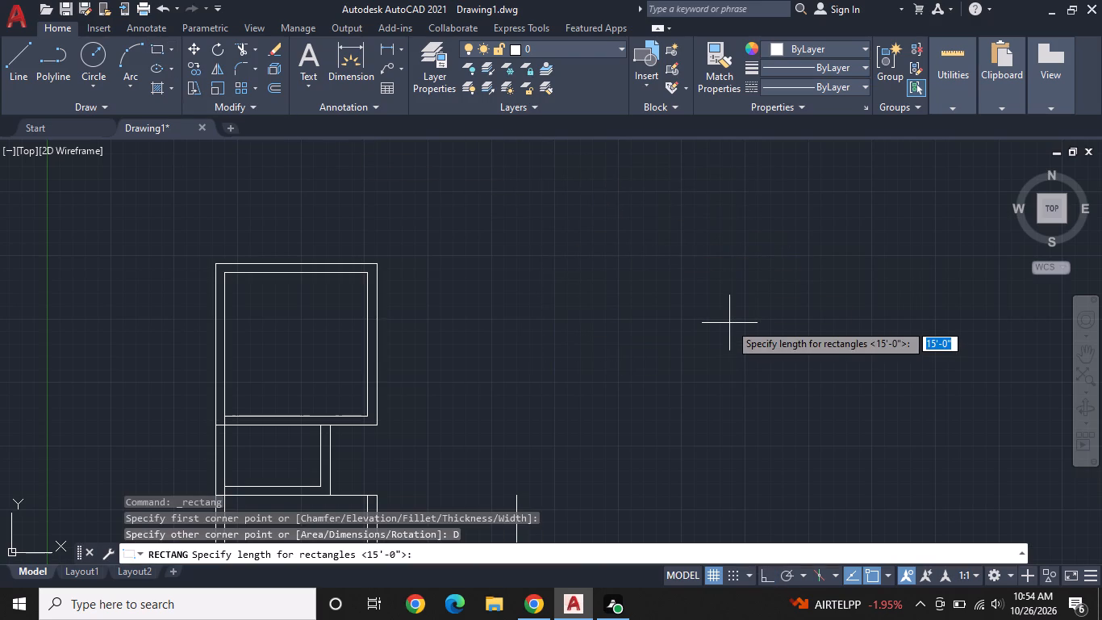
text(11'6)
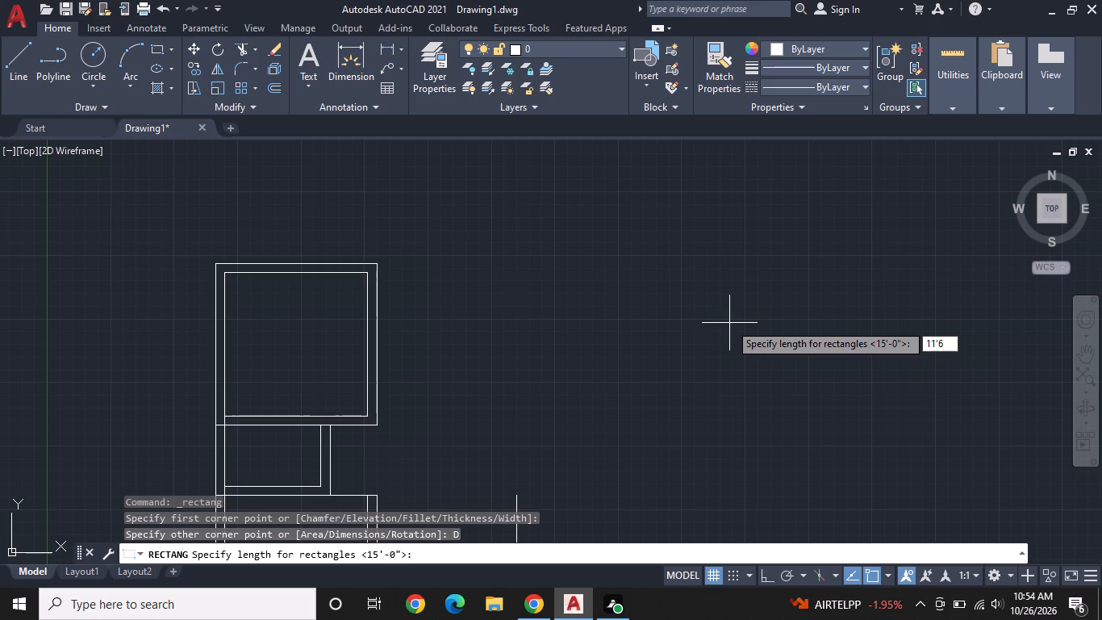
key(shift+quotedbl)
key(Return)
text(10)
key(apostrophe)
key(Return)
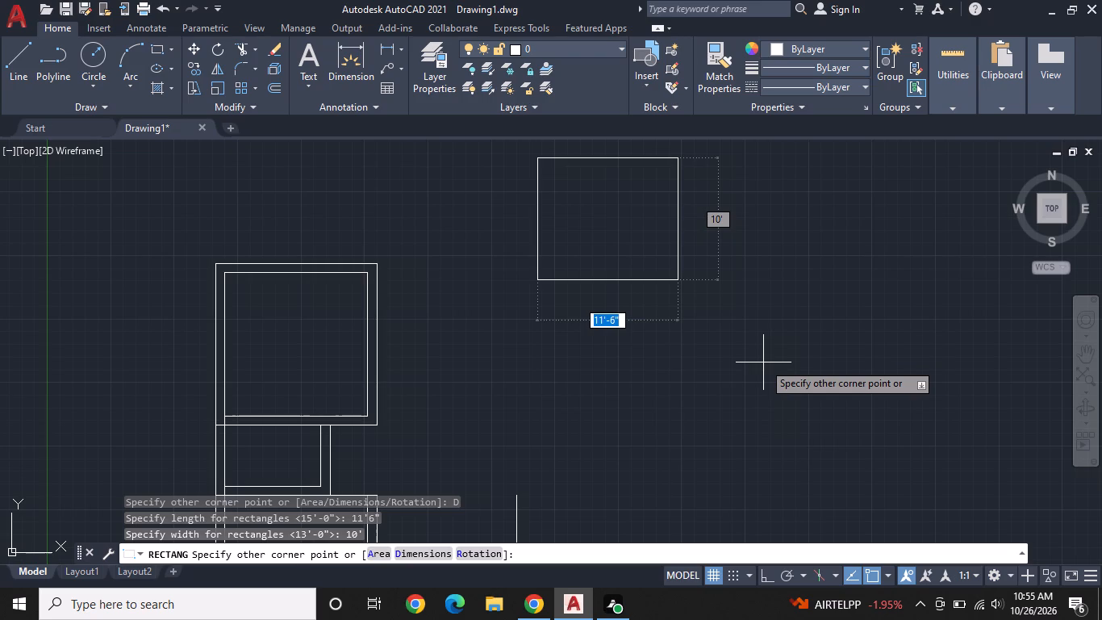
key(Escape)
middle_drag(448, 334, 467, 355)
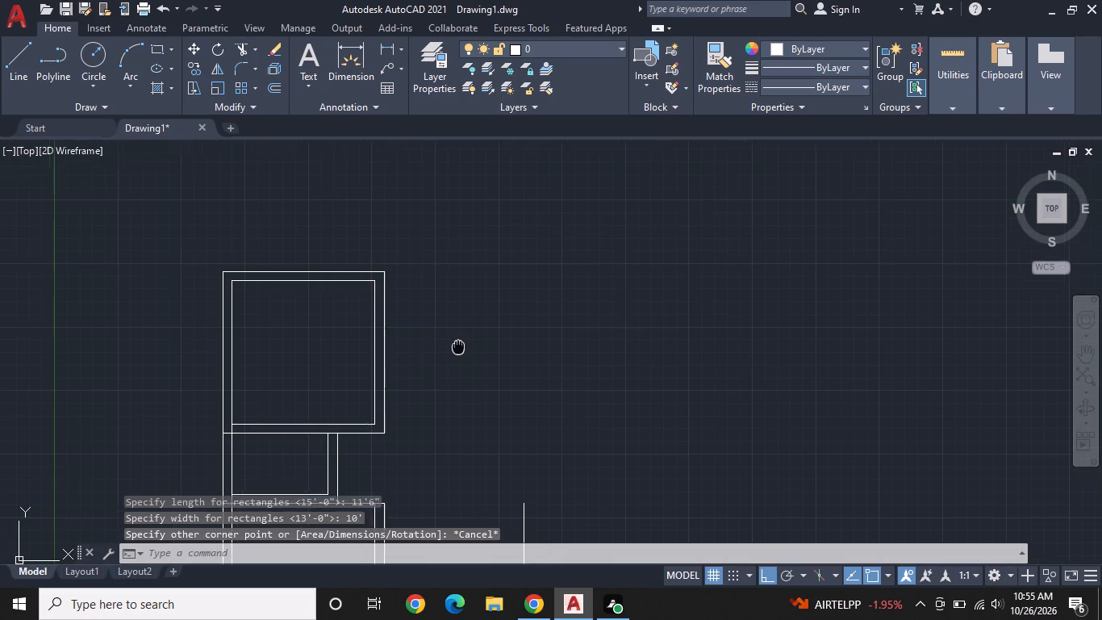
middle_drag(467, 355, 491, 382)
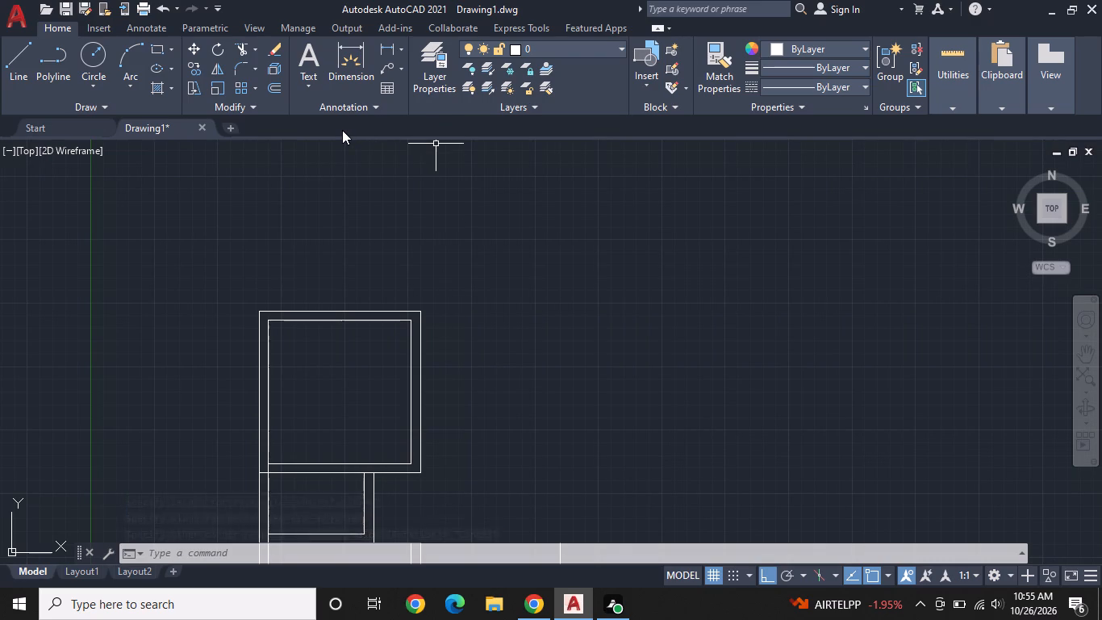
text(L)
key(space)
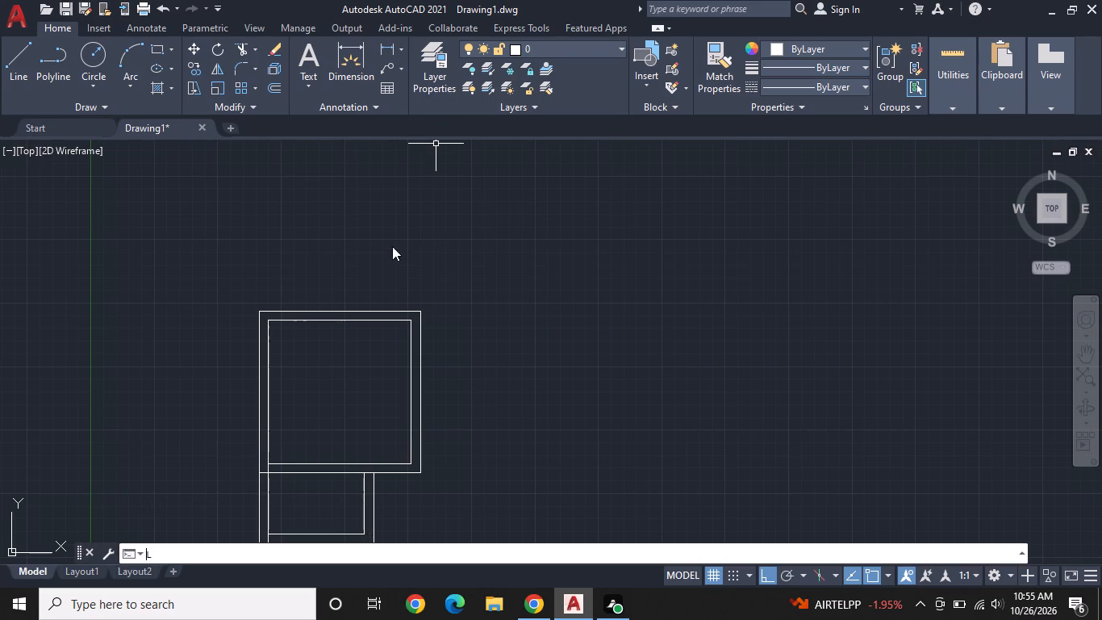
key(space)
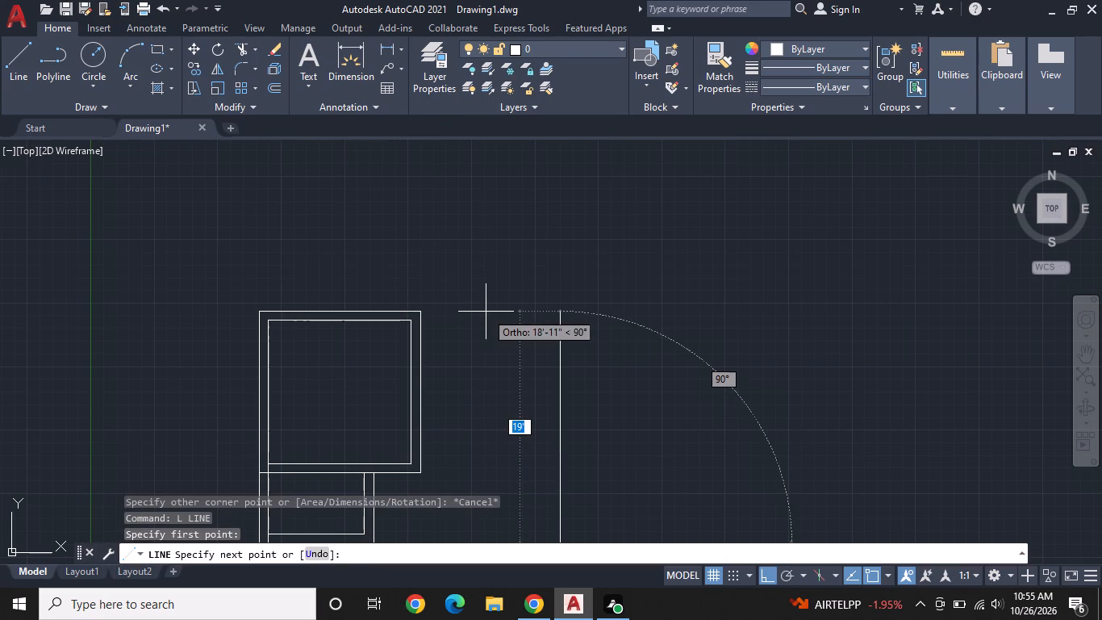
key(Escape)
Draw a line from the top room's inner upper-right corner across the wall, extending 11'6" beyond its outer face.
text(L)
key(space)
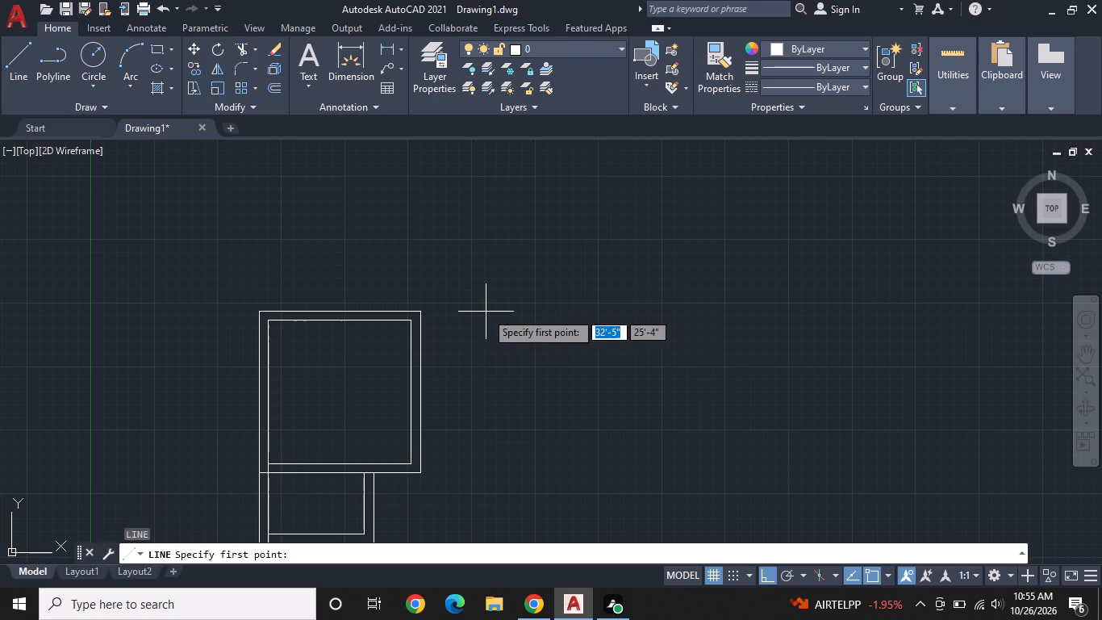
scroll(409, 322, up, 2)
click(410, 323)
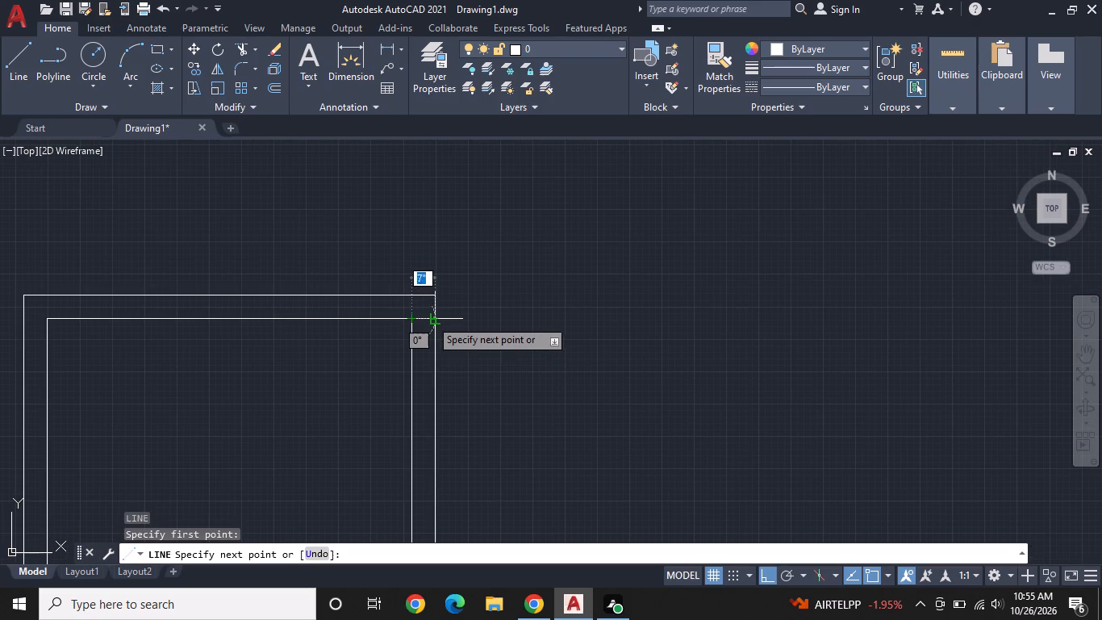
click(436, 319)
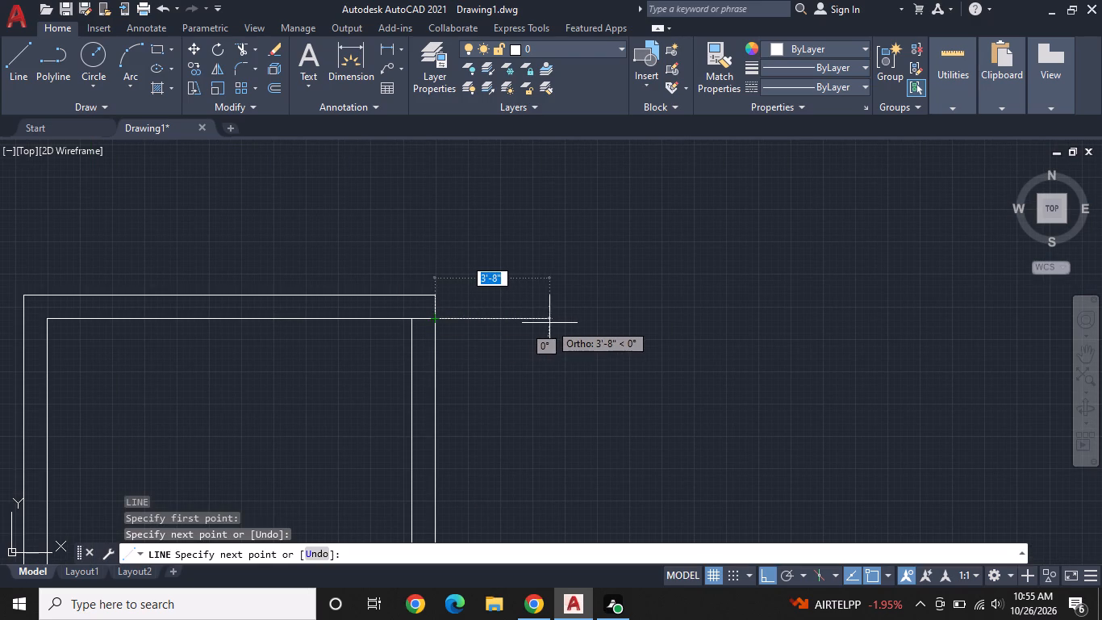
text(11'6)
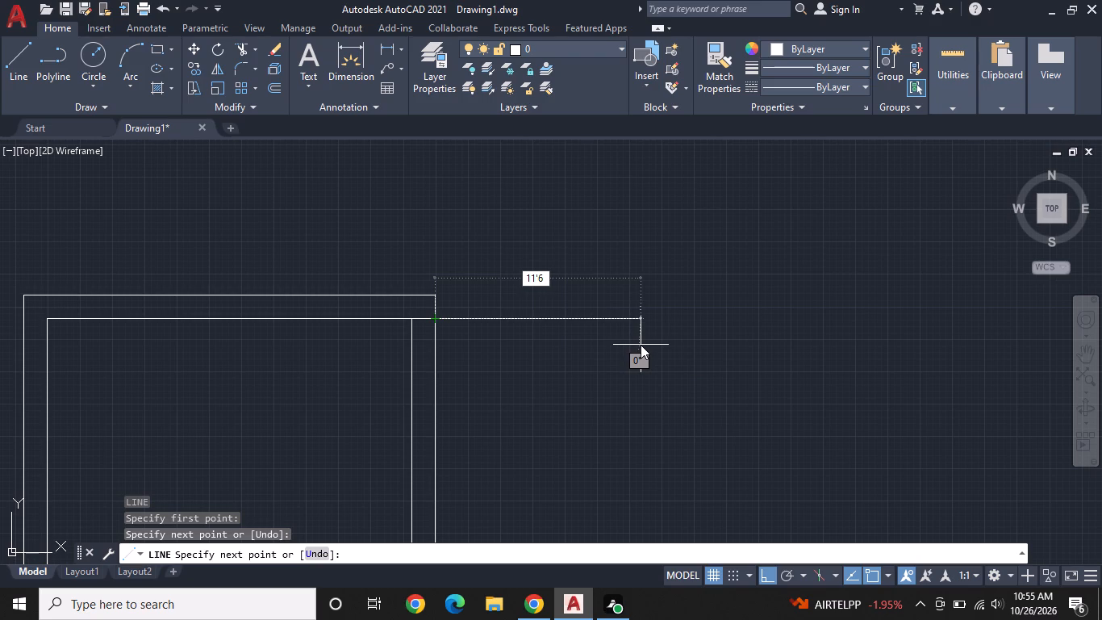
key(shift+quotedbl)
key(Return)
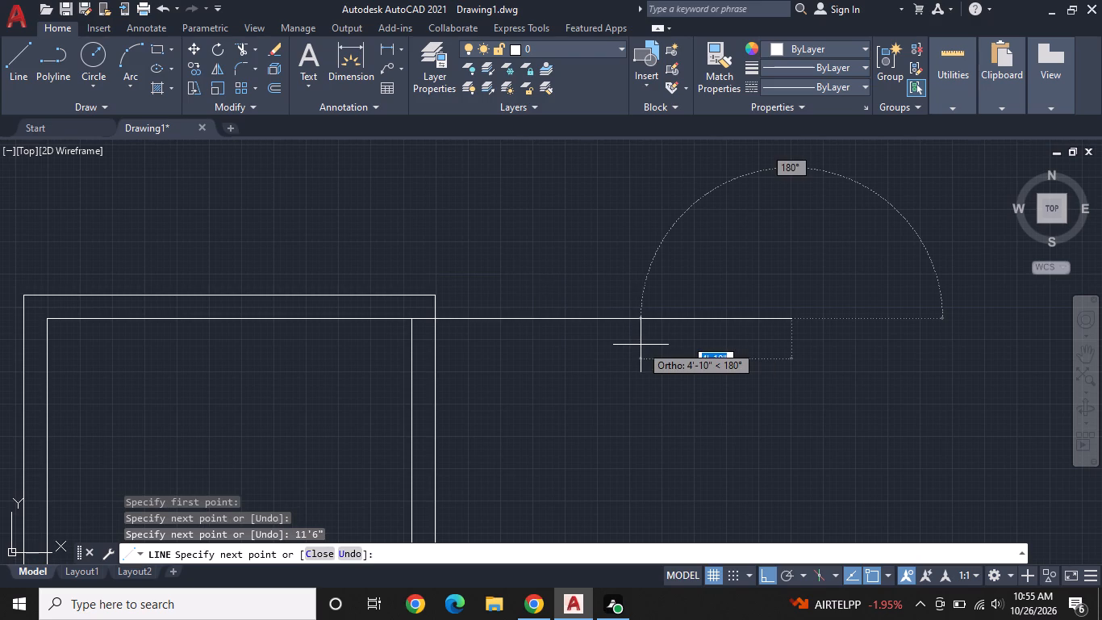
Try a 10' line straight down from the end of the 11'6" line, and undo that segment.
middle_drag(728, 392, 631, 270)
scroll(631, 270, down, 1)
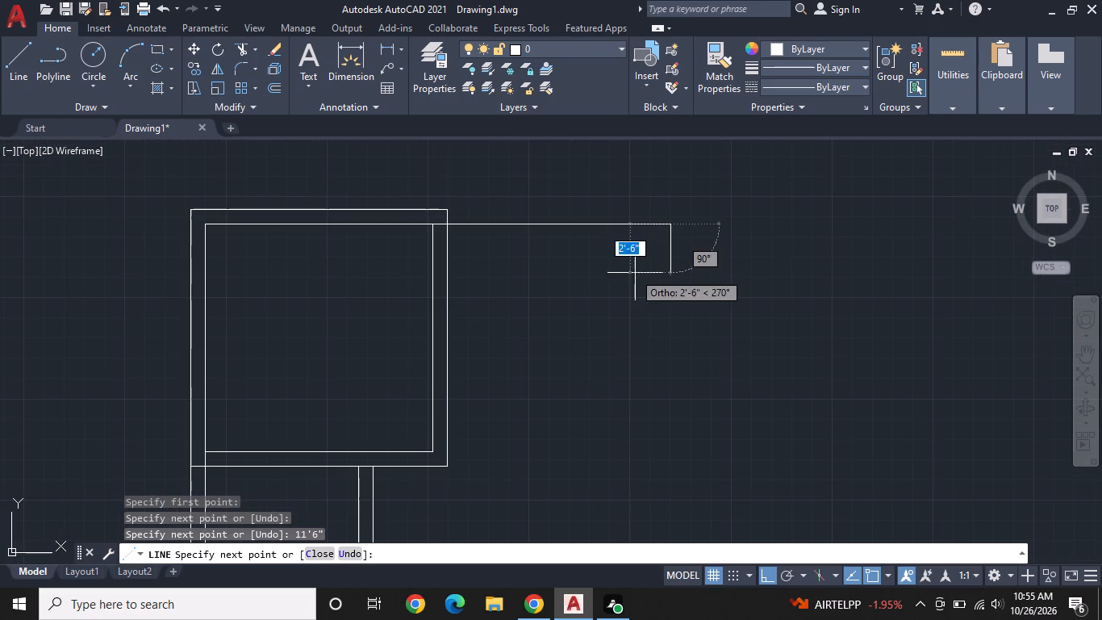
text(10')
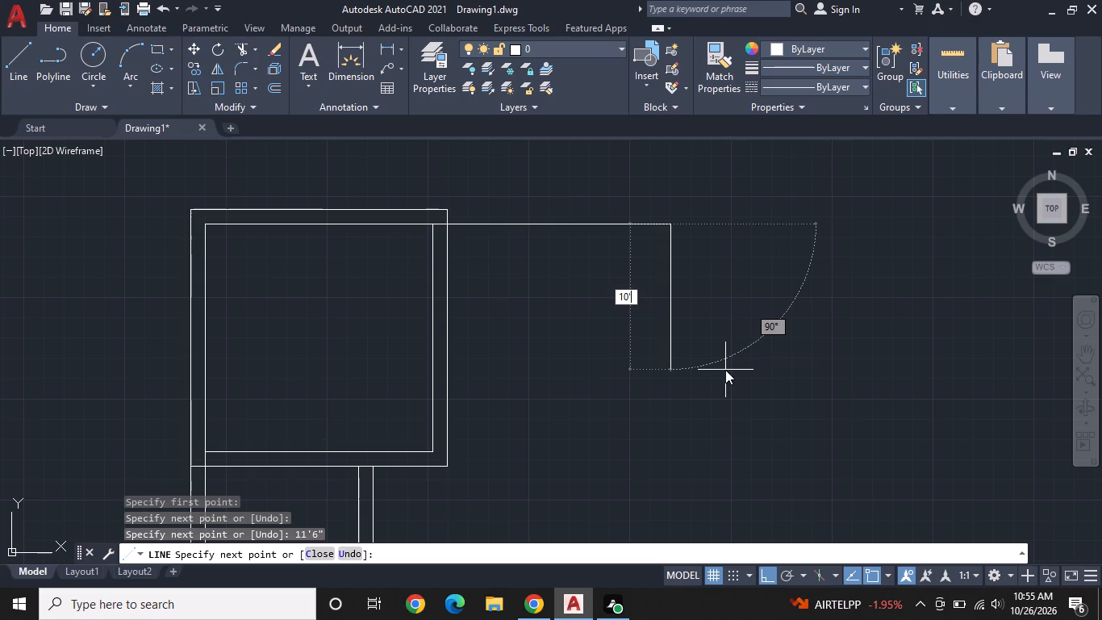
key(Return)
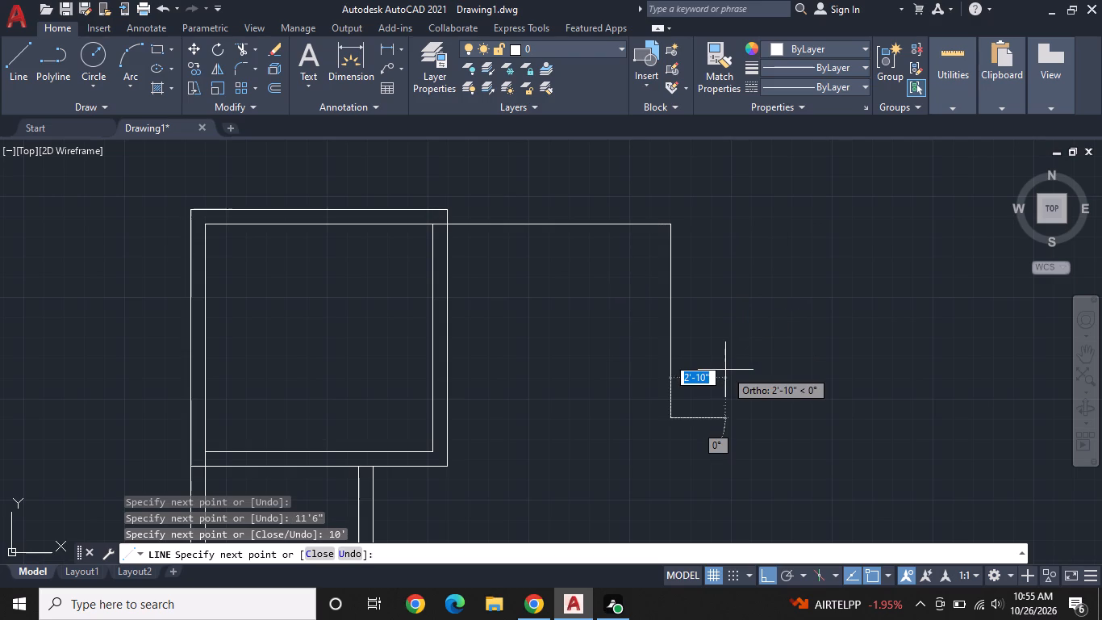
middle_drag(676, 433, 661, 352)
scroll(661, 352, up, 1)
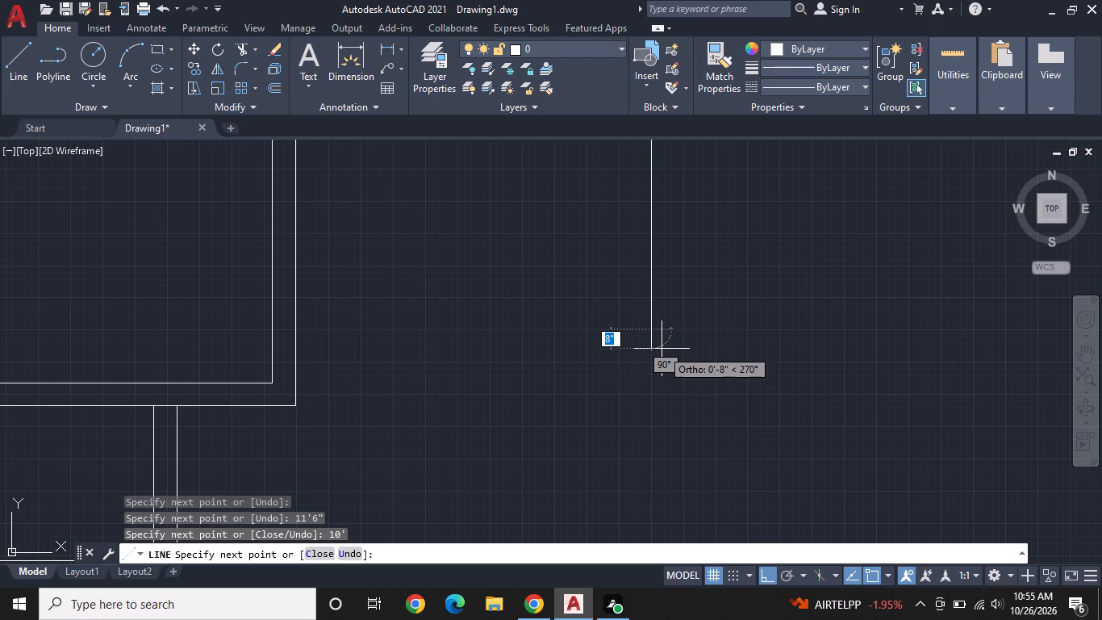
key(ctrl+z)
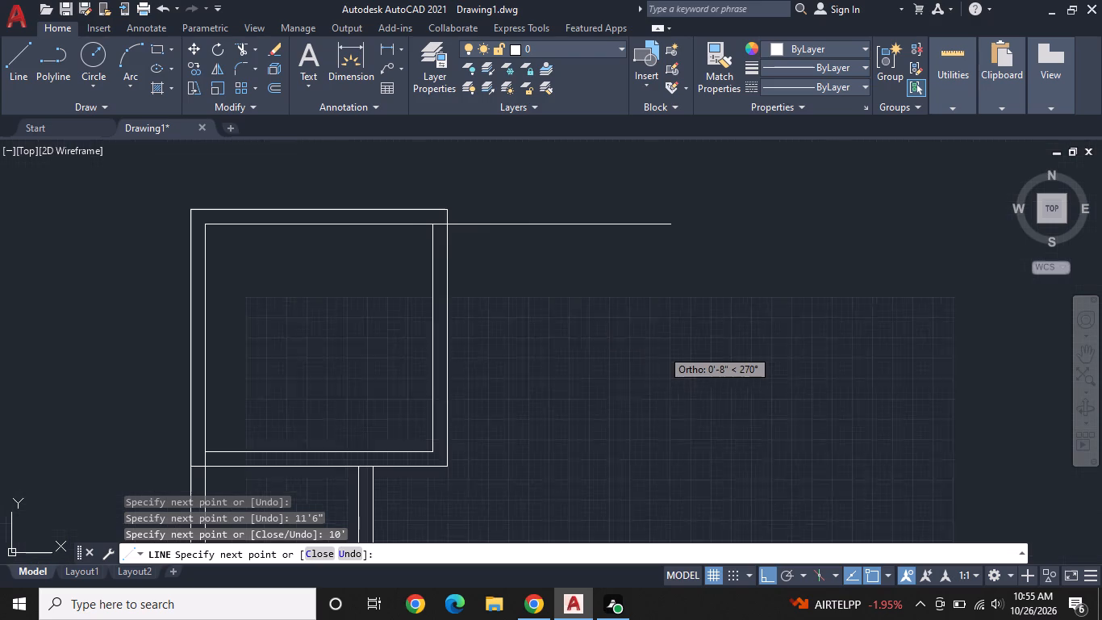
Continue the line down level with the top room's inner bottom edge, and add a 9" wall end outward.
middle_drag(670, 413, 564, 322)
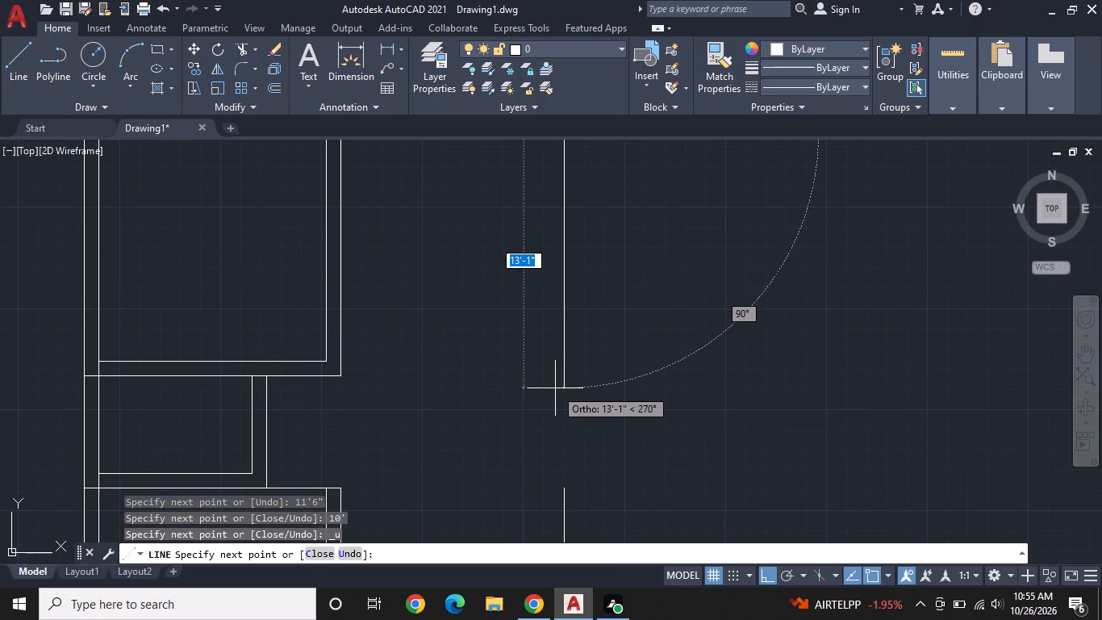
scroll(555, 388, up, 1)
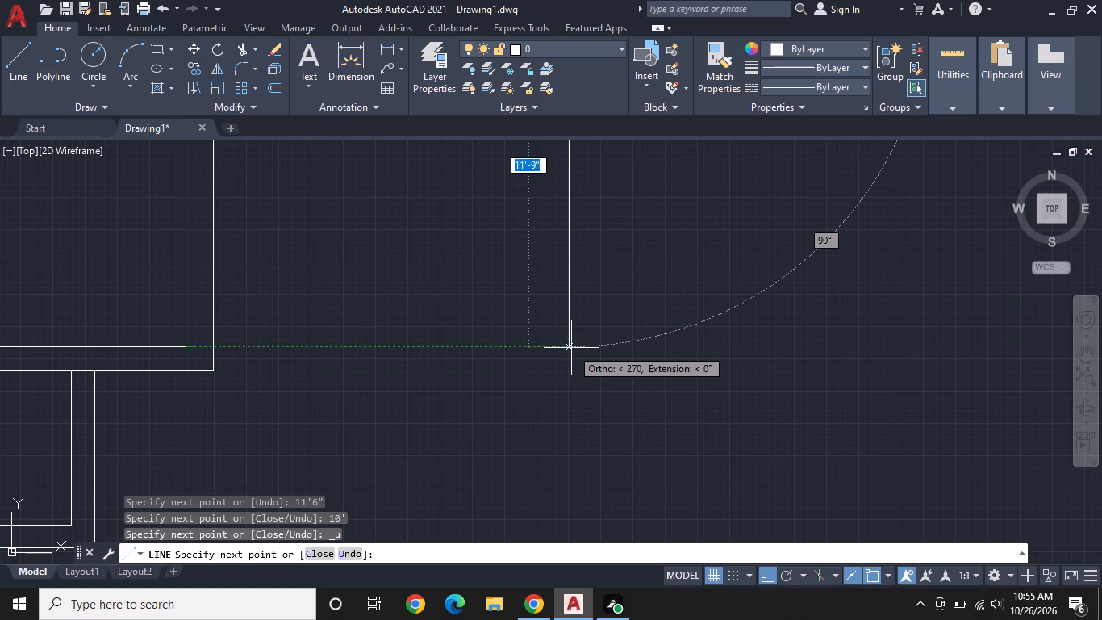
click(571, 348)
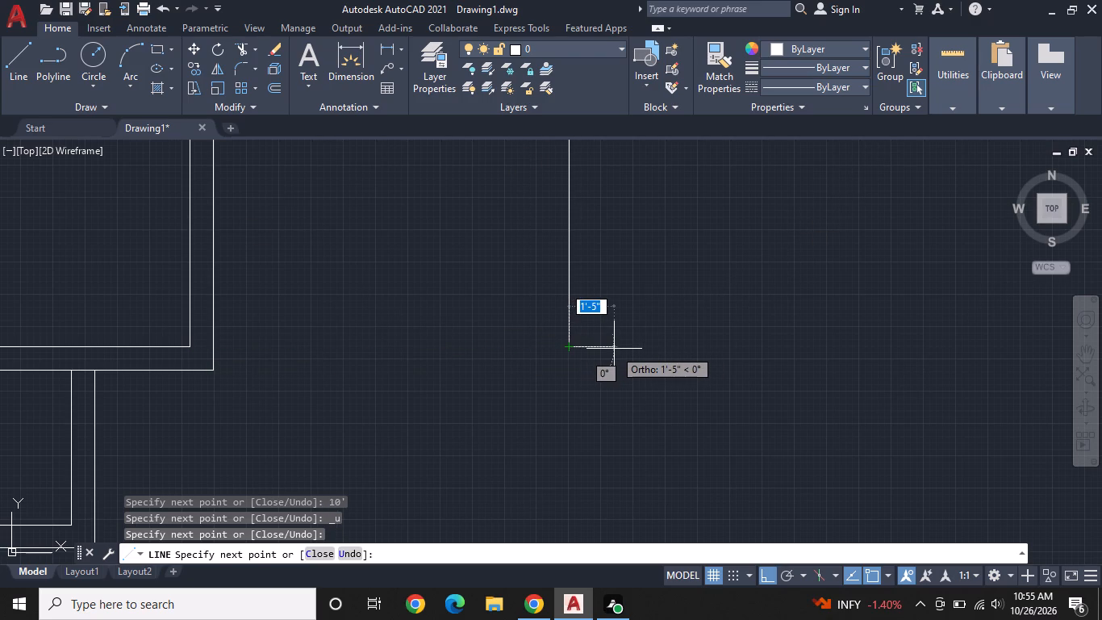
text(9")
key(Return)
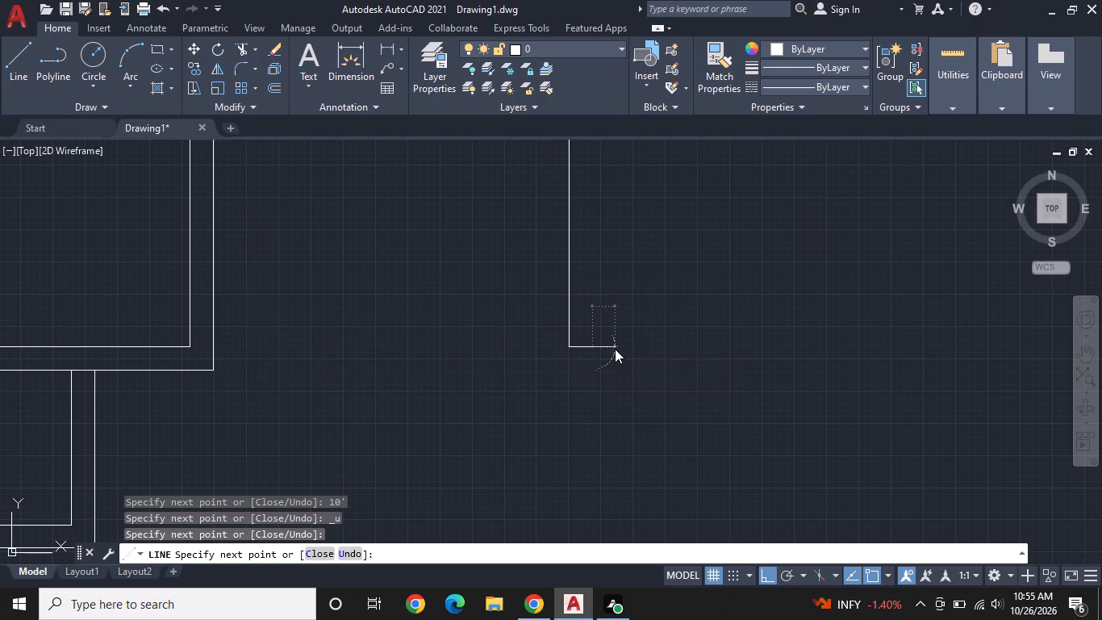
Close the new room's outer wall up level with the top room's outer edge and back to its upper-right corner, ending the line.
middle_drag(570, 195, 603, 365)
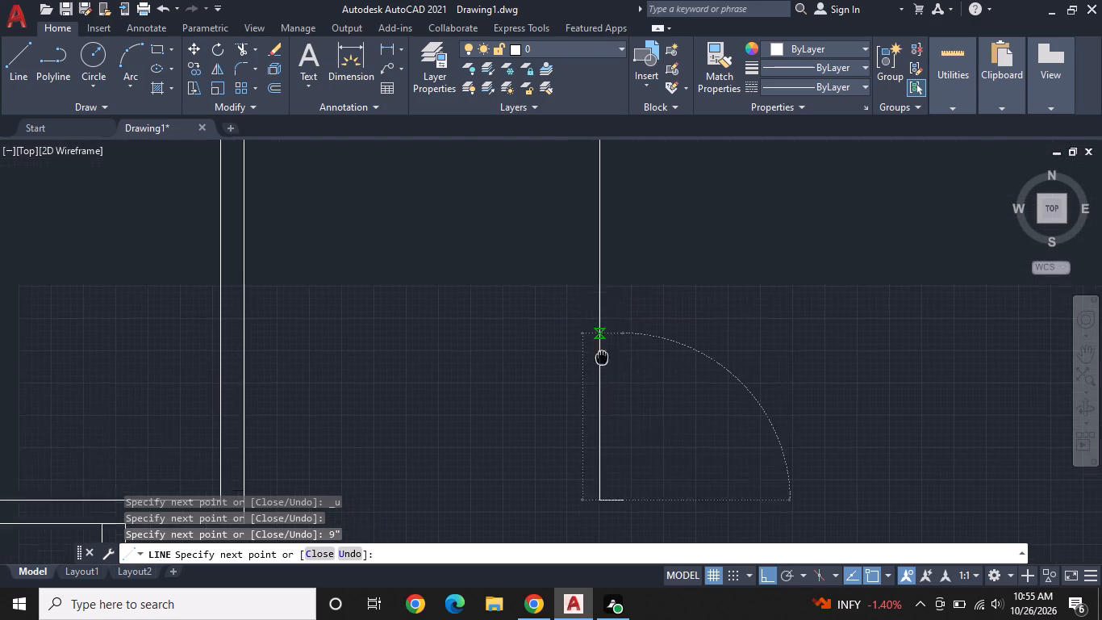
middle_drag(603, 365, 604, 373)
middle_drag(624, 149, 633, 241)
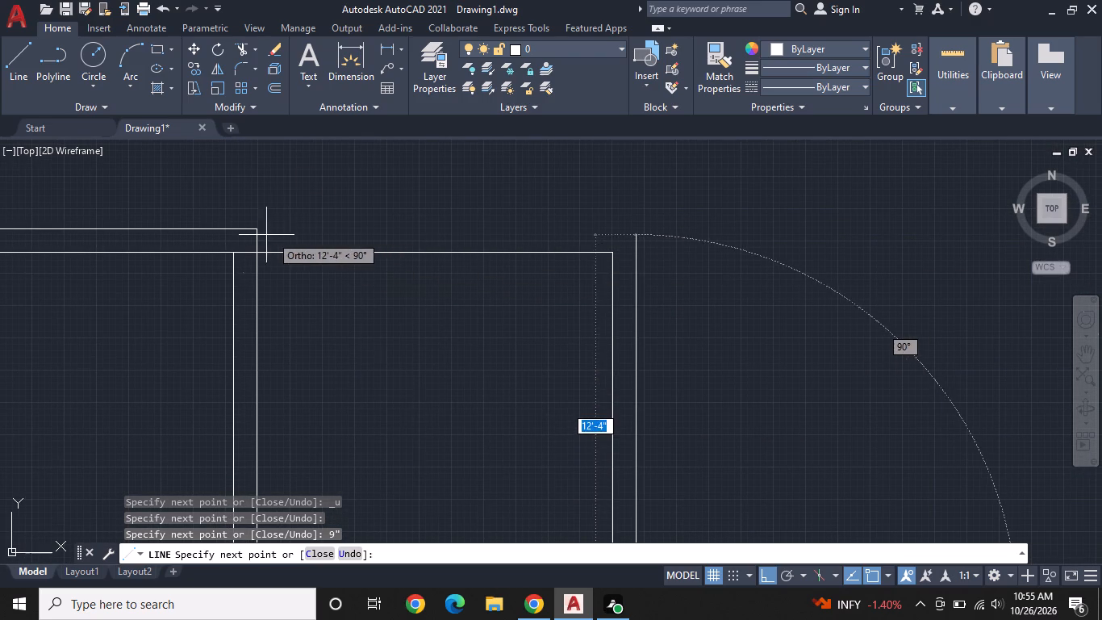
click(637, 231)
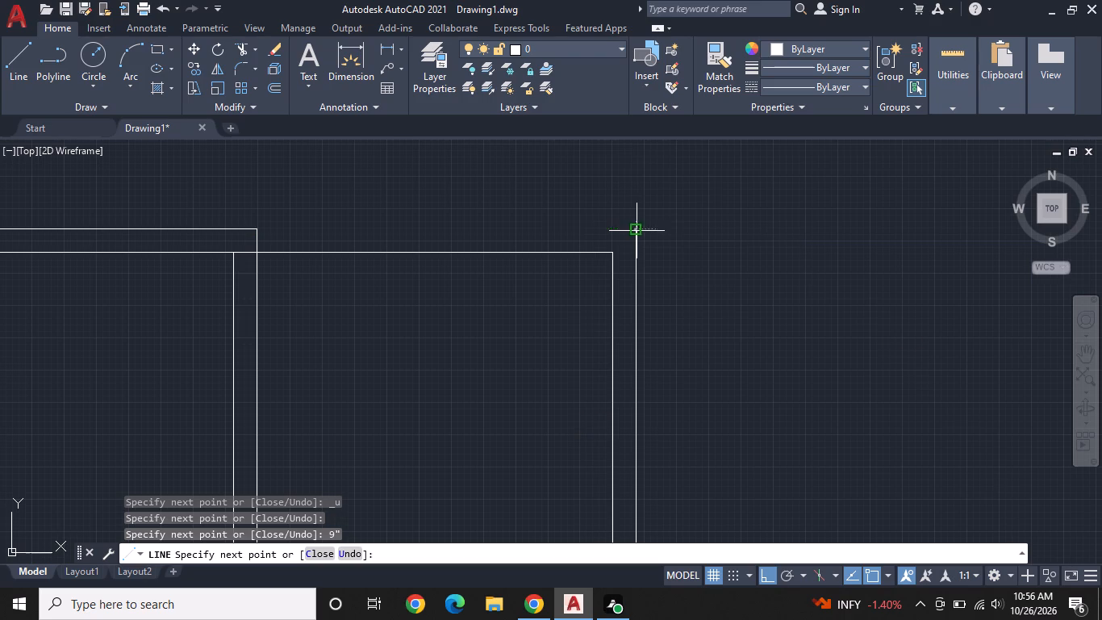
click(252, 230)
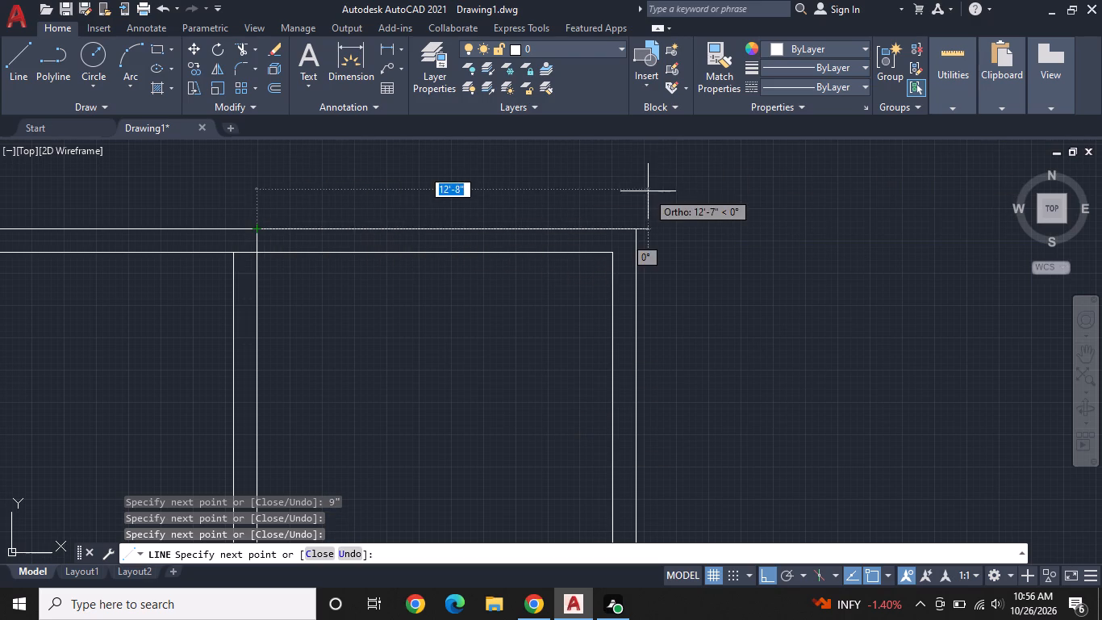
key(Escape)
Draw a line from the new room's inner upper-right corner across the wall, extending 12' beyond its outer face.
middle_drag(699, 246, 569, 194)
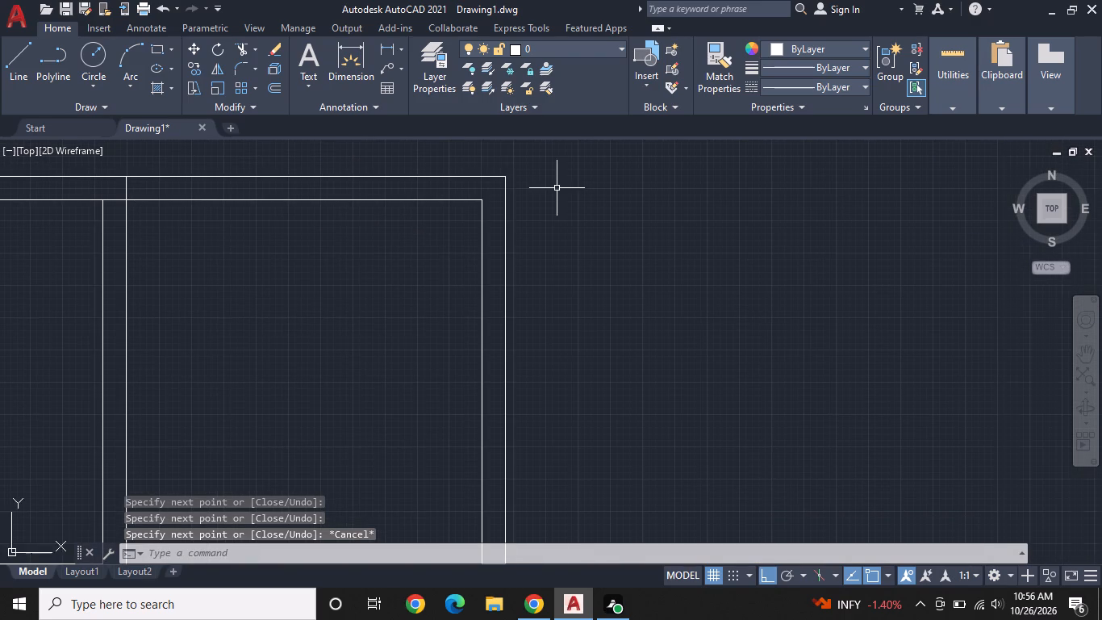
scroll(557, 188, down, 1)
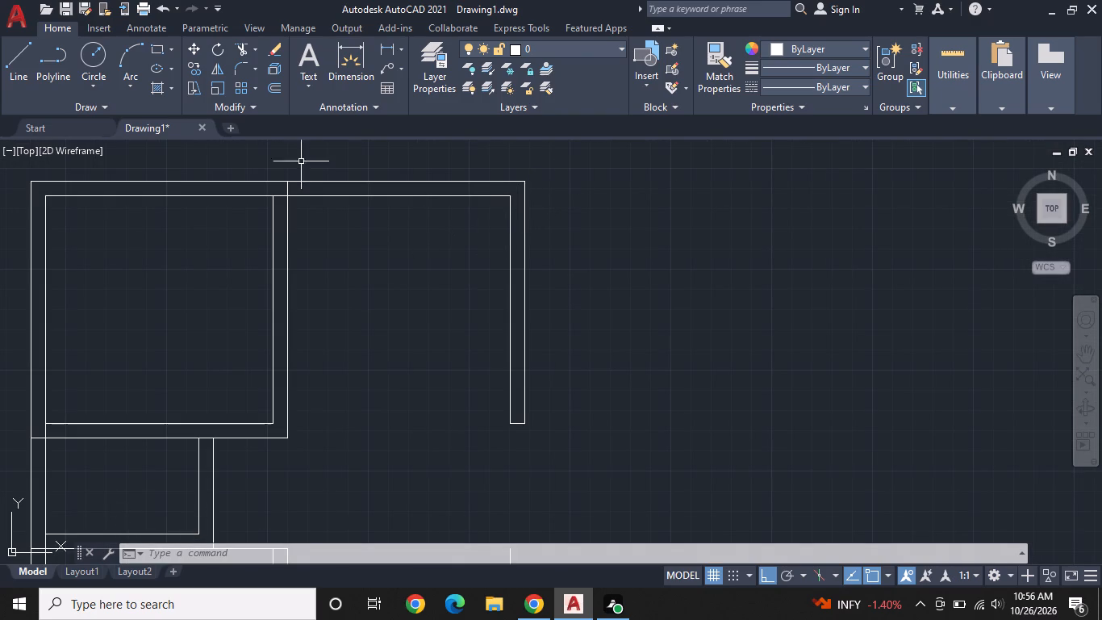
click(0, 52)
click(13, 49)
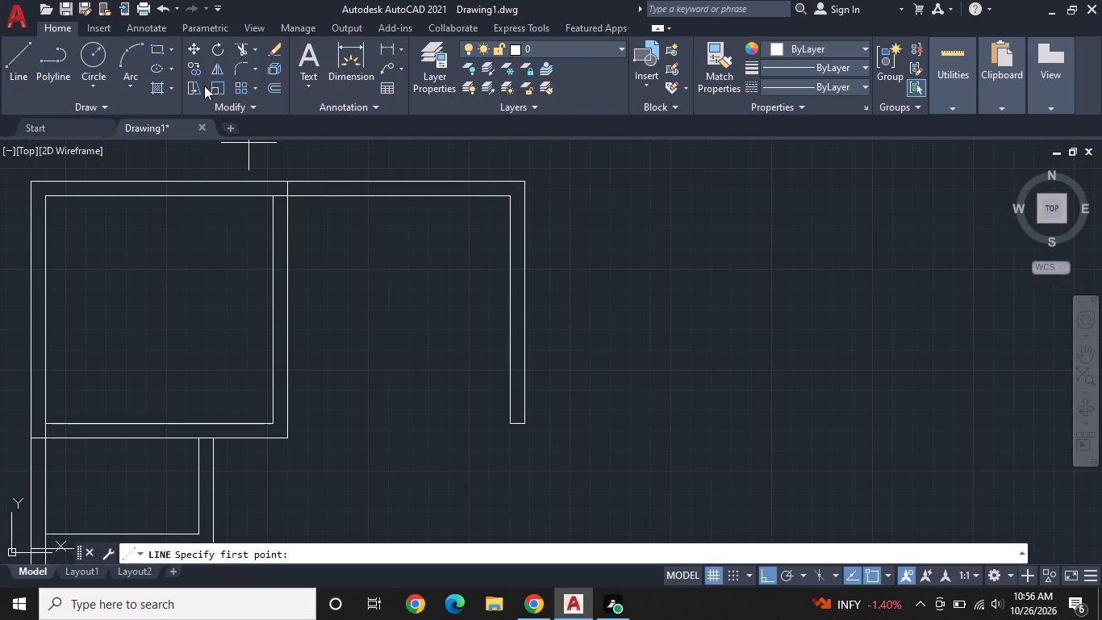
click(509, 197)
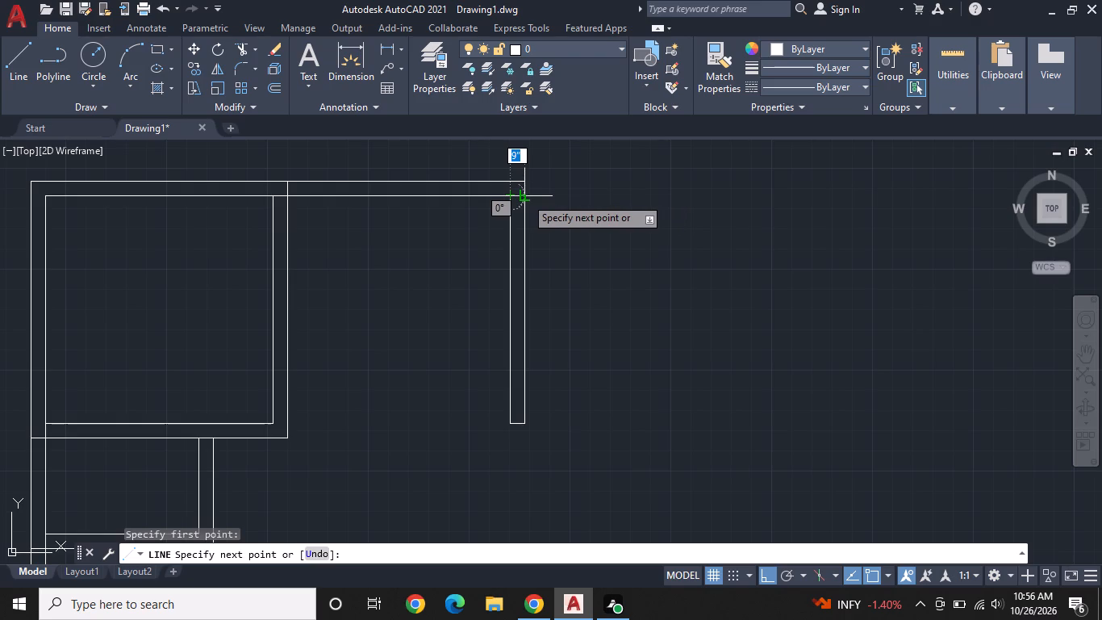
scroll(525, 197, up, 2)
click(520, 191)
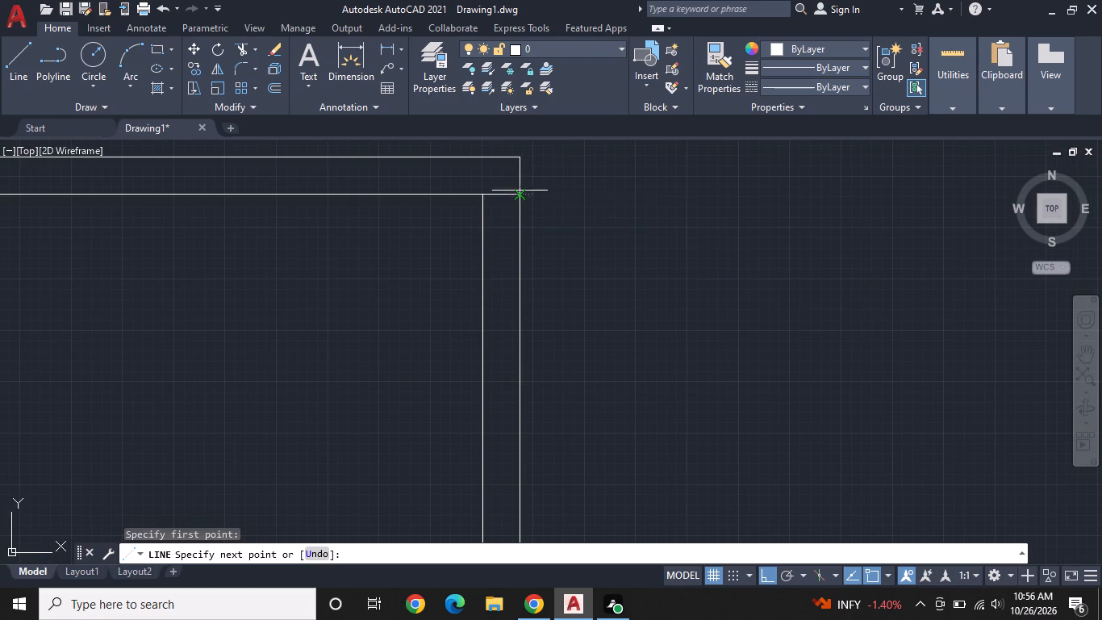
middle_drag(737, 182, 580, 220)
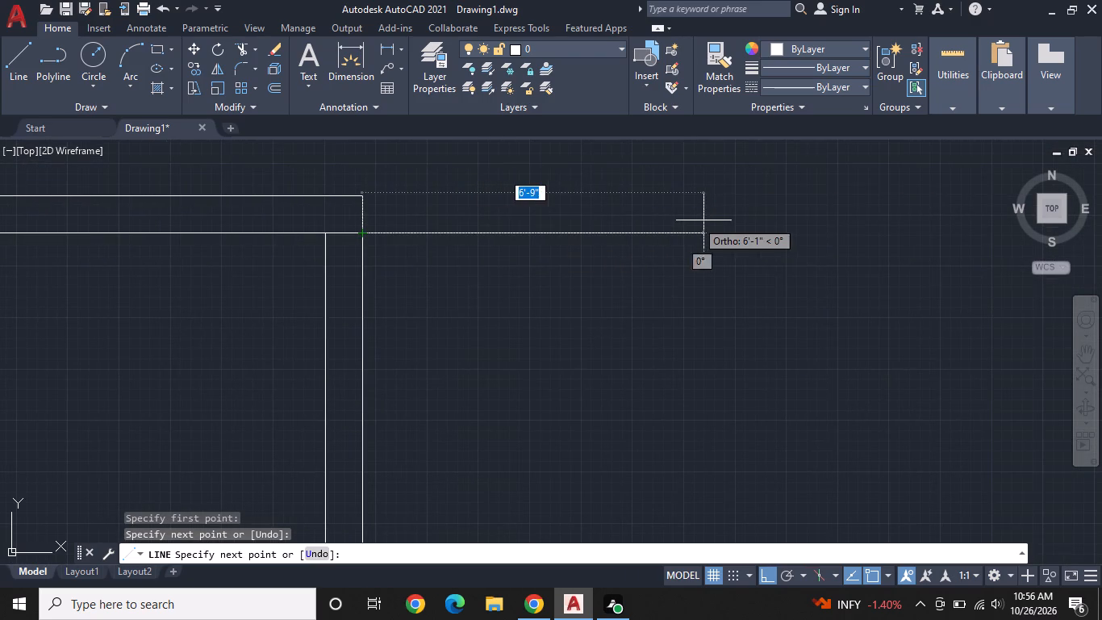
text(12')
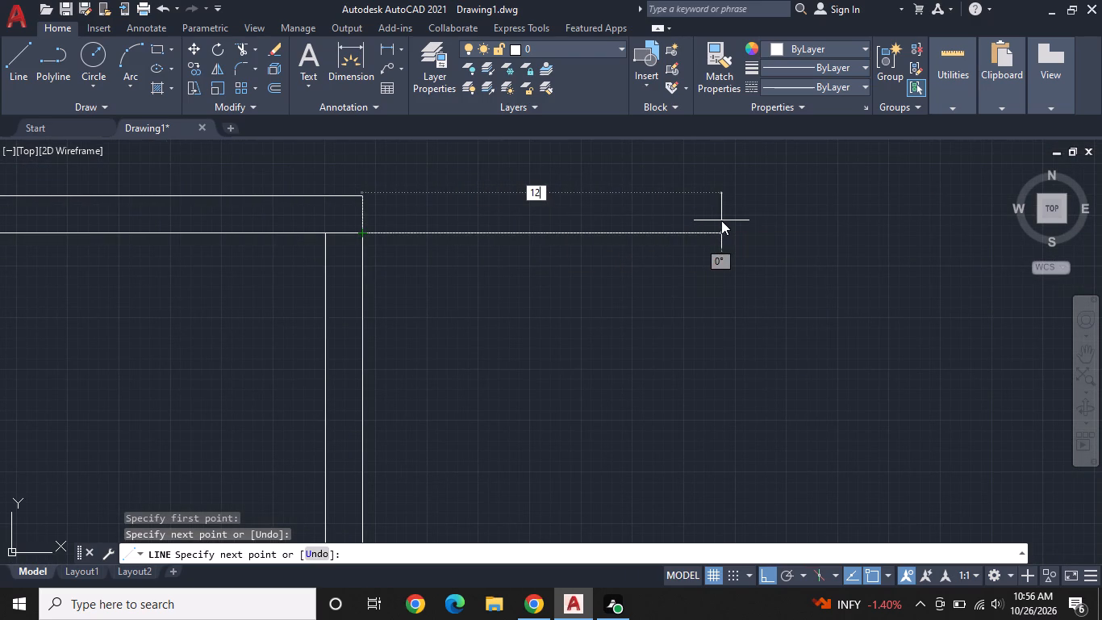
key(Return)
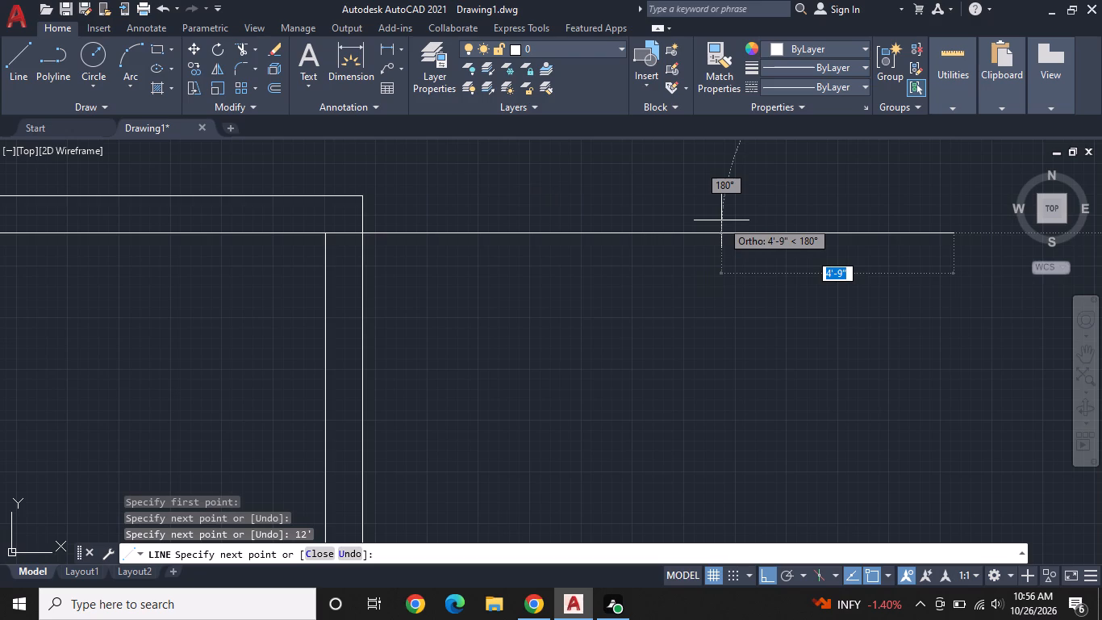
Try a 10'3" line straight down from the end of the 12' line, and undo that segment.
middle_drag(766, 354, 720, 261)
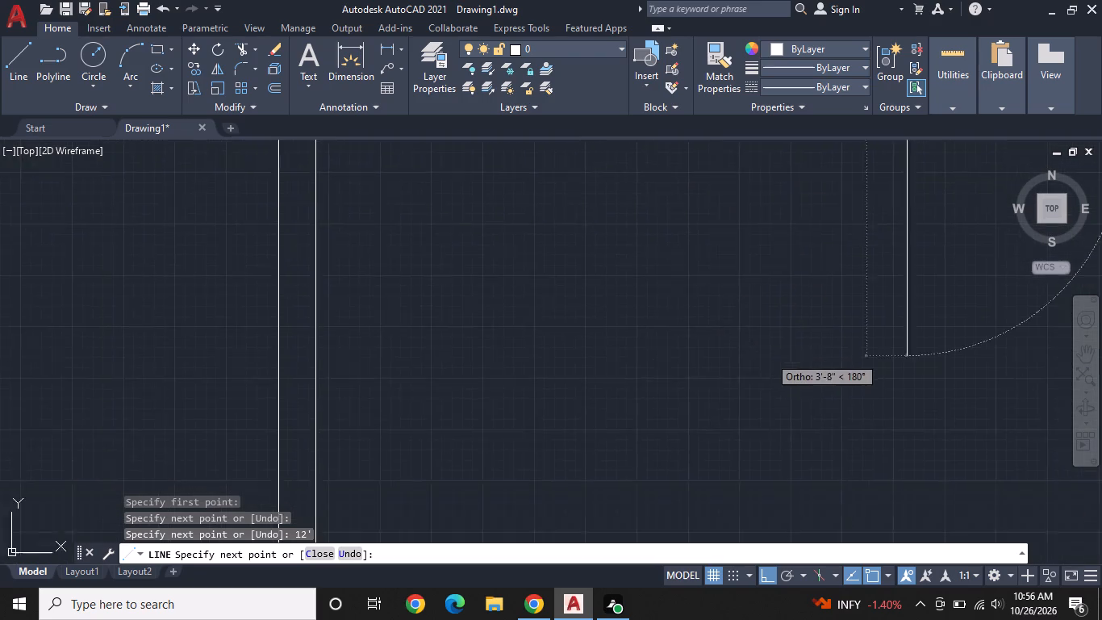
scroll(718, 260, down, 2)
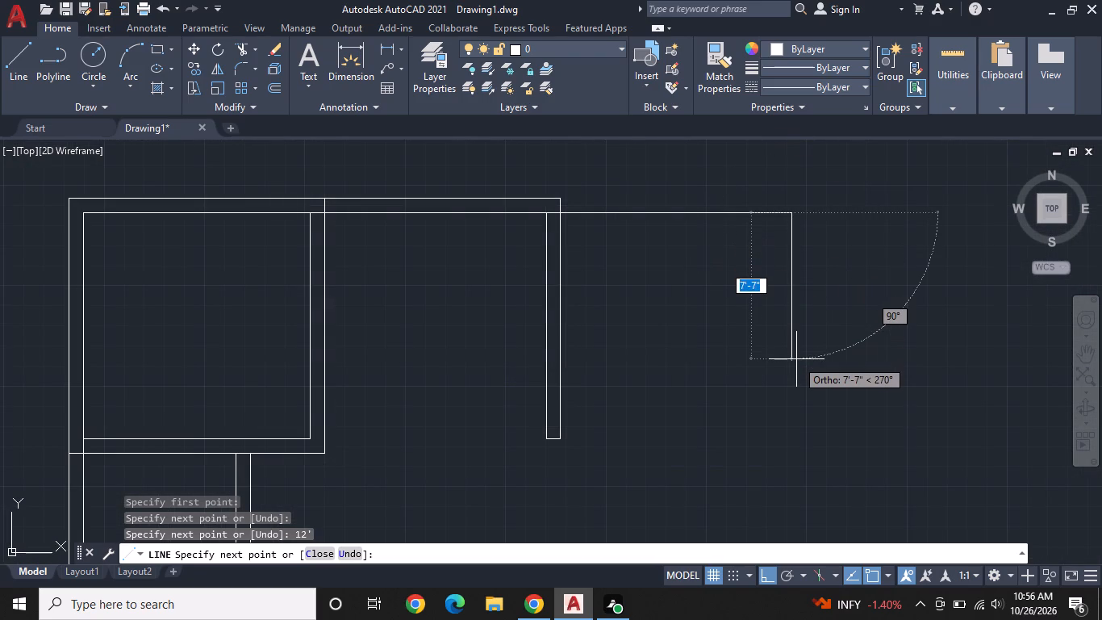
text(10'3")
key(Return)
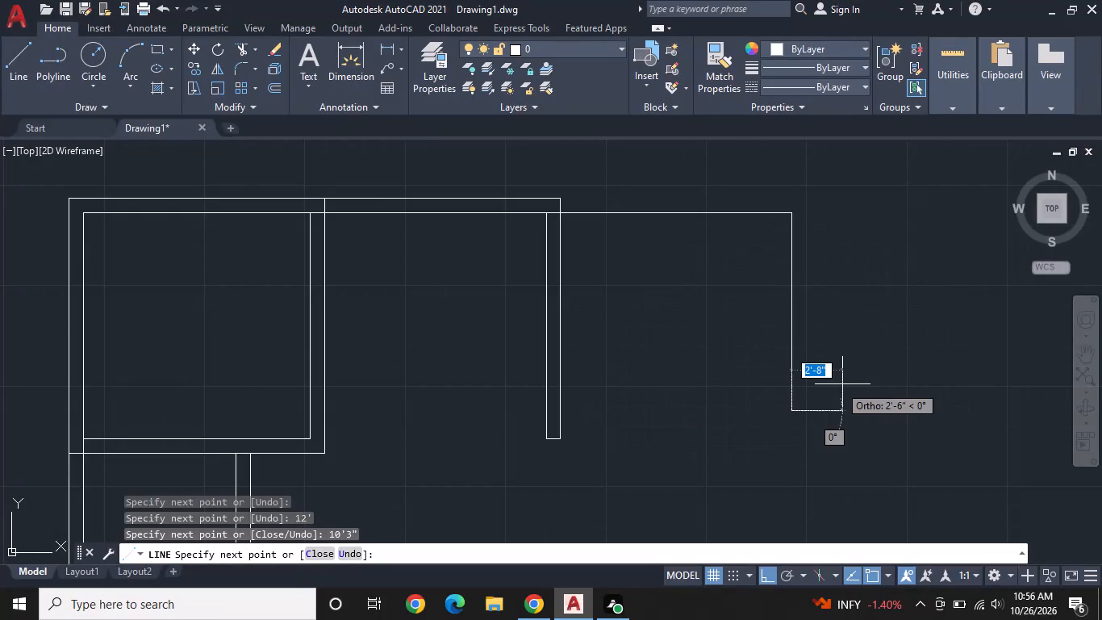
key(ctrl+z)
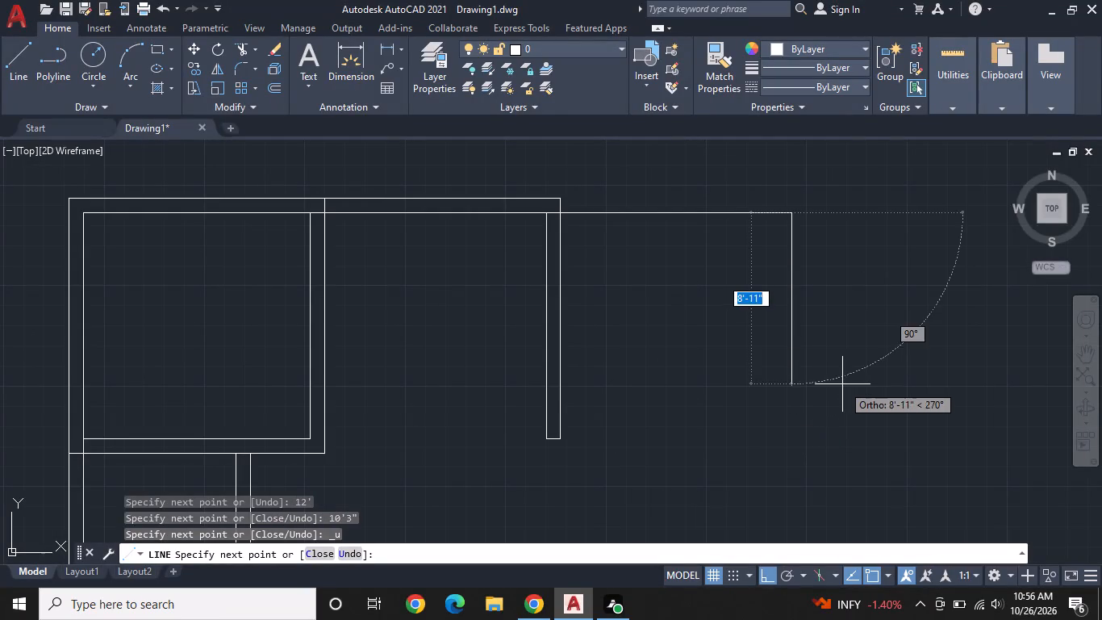
Continue the line down level with the bottom end of the neighbouring 9" wall, and add a 9" wall end outward.
scroll(799, 438, up, 1)
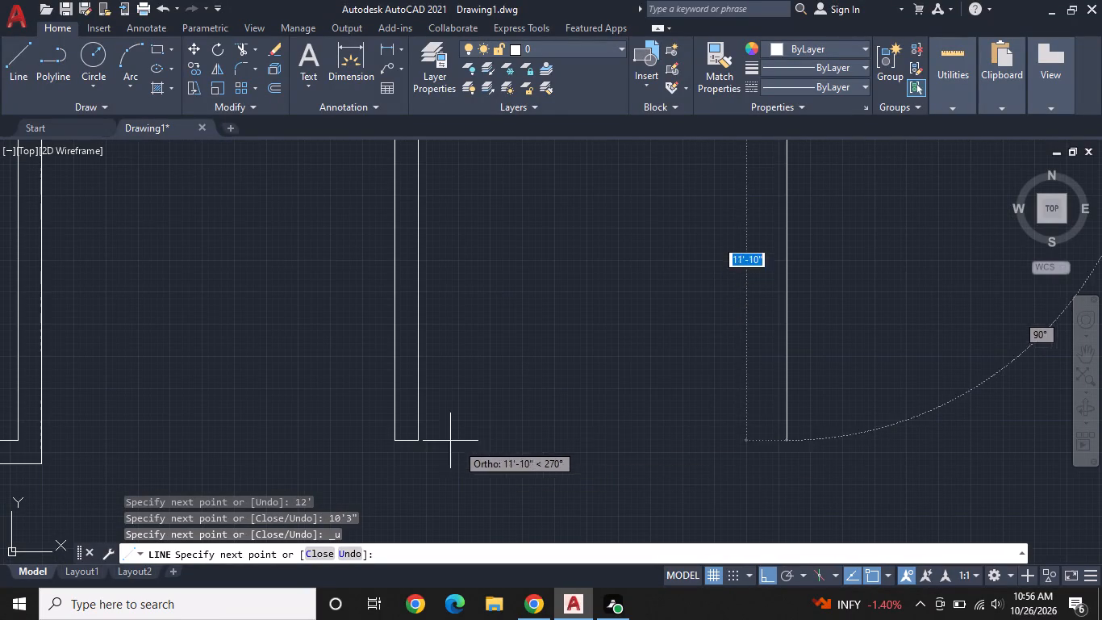
click(788, 442)
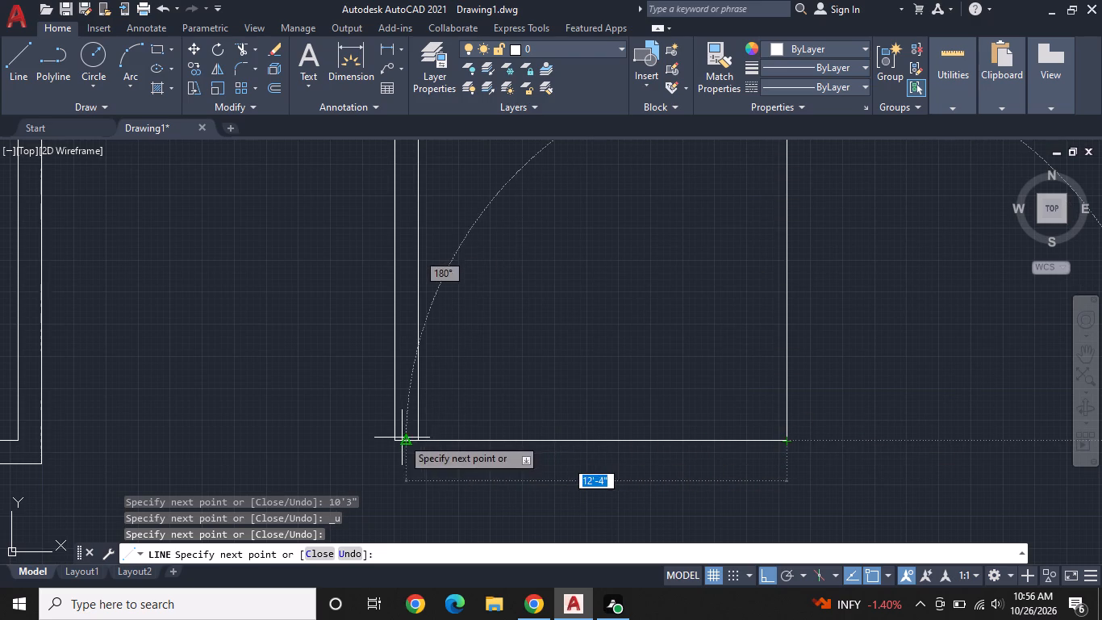
middle_drag(638, 412, 639, 350)
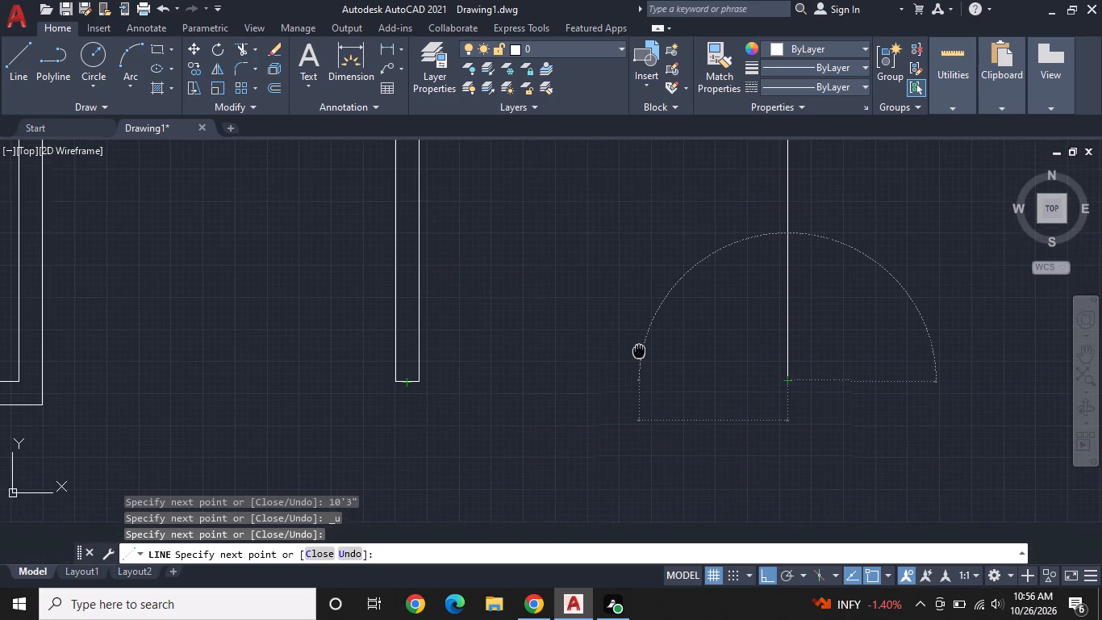
middle_drag(639, 350, 641, 329)
middle_drag(642, 313, 632, 272)
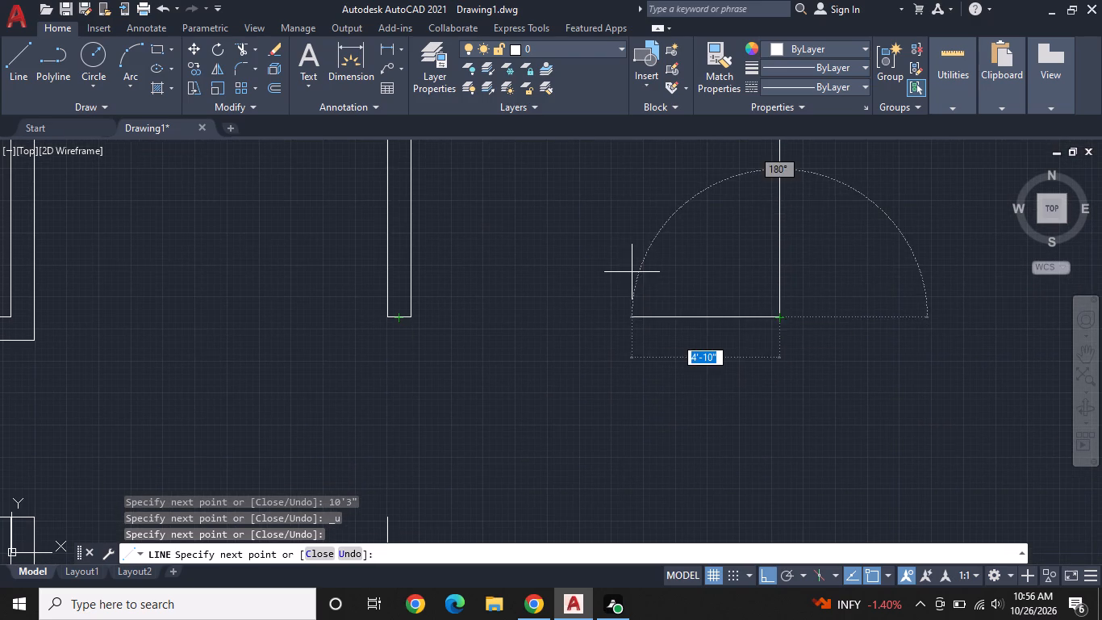
text(9")
key(Return)
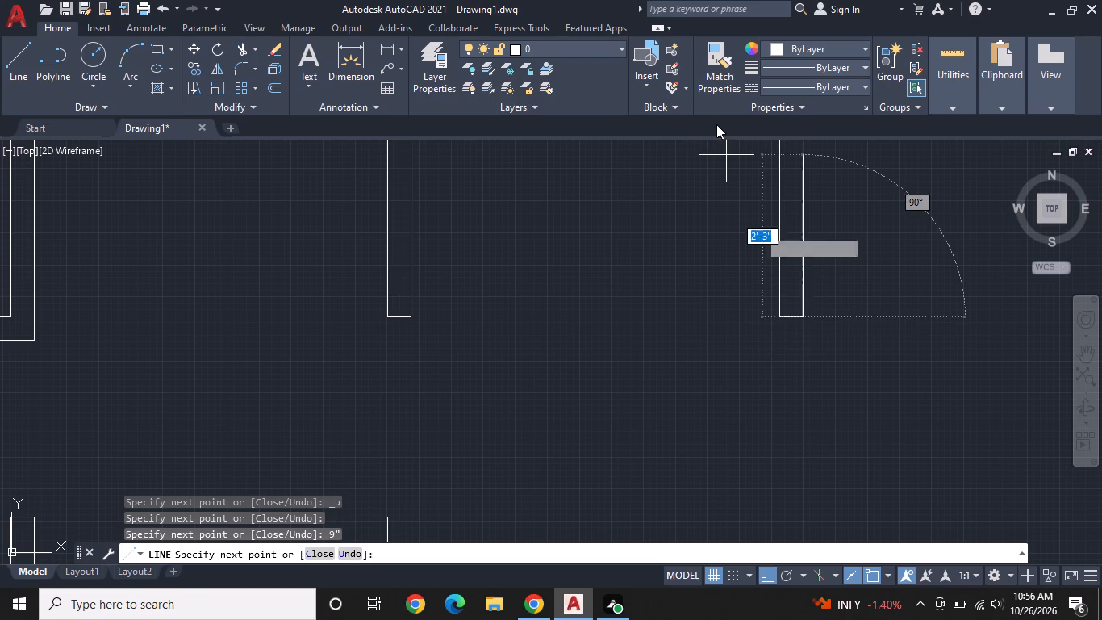
Continue the outer wall line up level with the top outer edge and back to the neighbouring room's outer upper-right corner, ending the line.
middle_drag(716, 124, 735, 274)
middle_drag(800, 197, 834, 462)
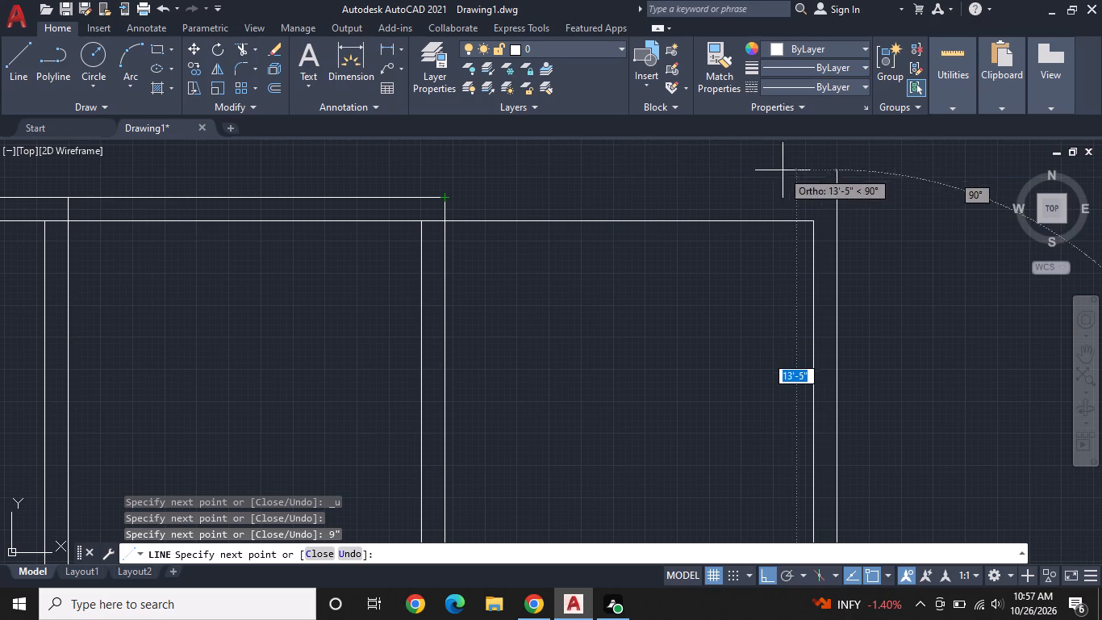
click(837, 199)
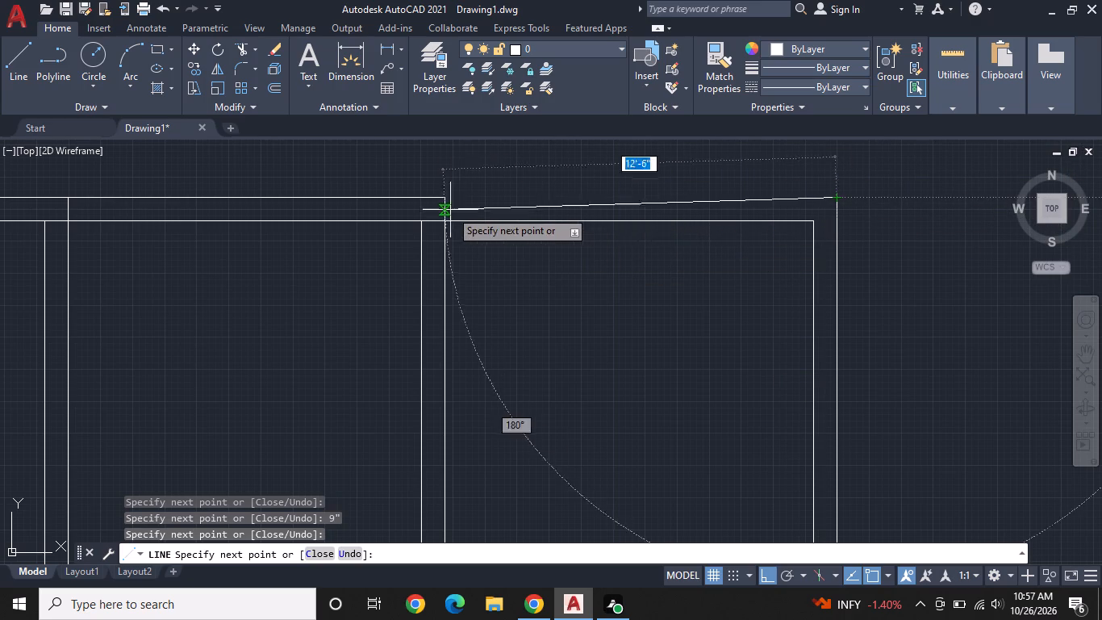
click(440, 199)
key(Escape)
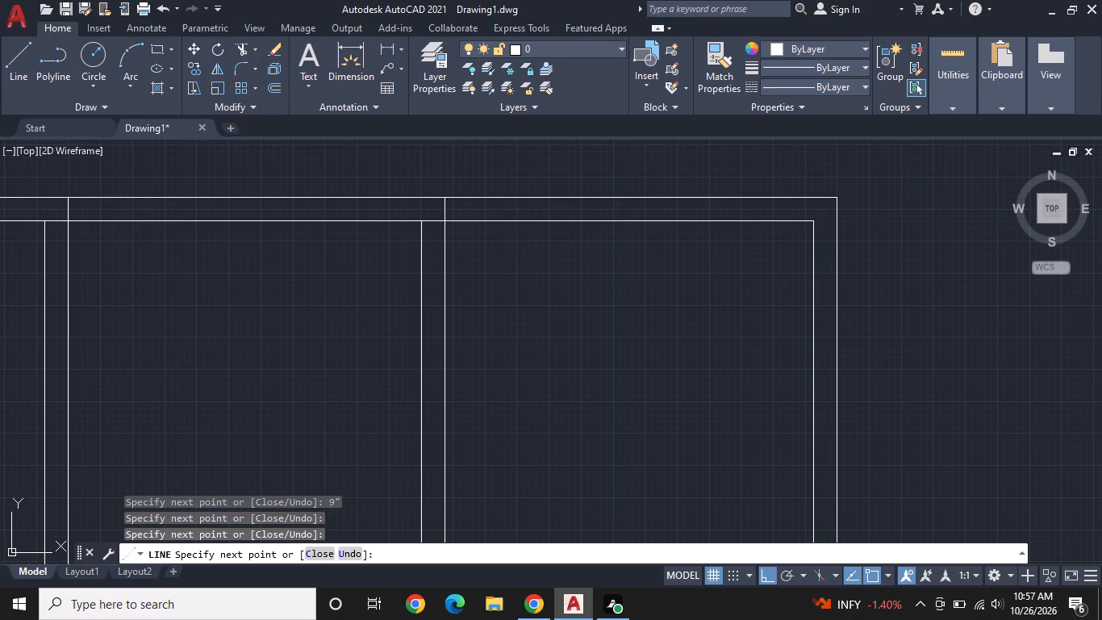
Erase the single vertical line at the right end of the lower middle room.
middle_drag(527, 258, 533, 221)
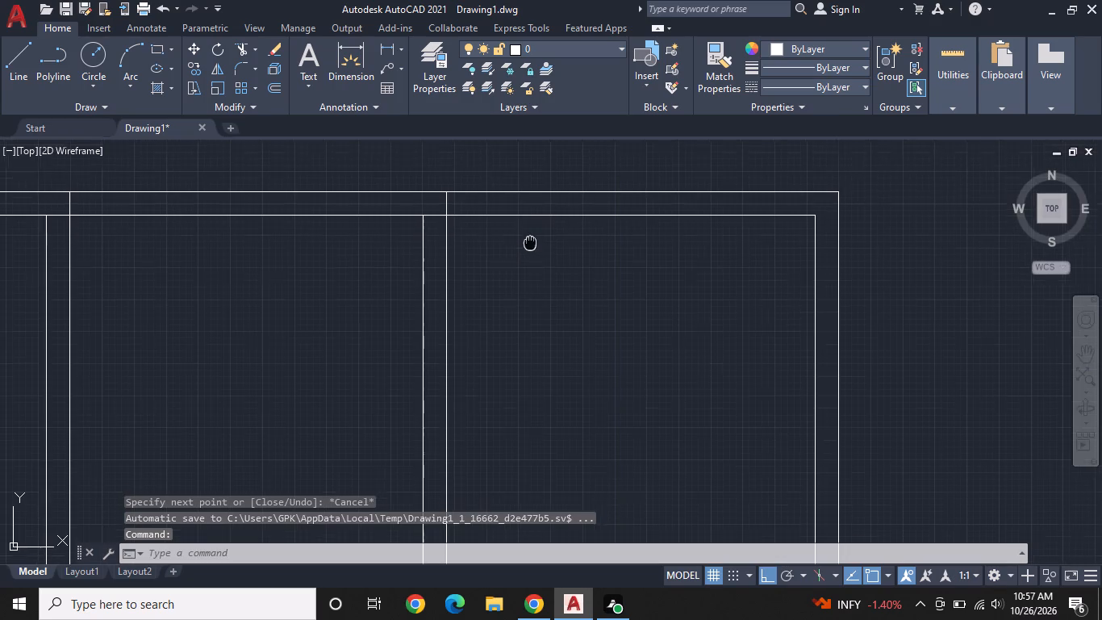
middle_drag(533, 221, 551, 173)
scroll(561, 165, down, 2)
middle_drag(623, 247, 486, 232)
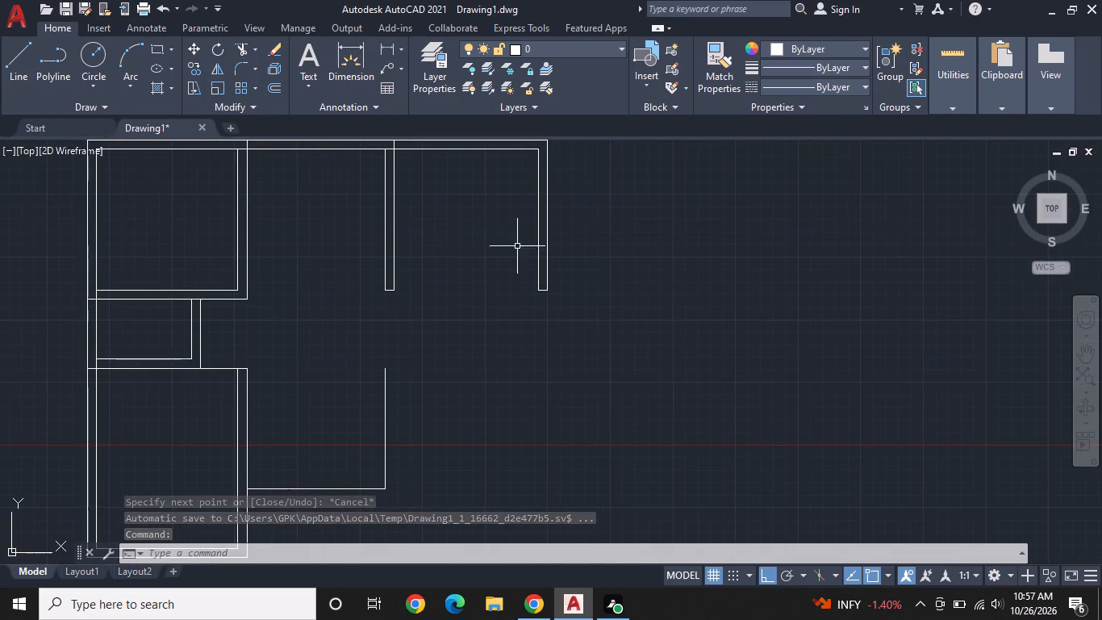
scroll(587, 283, up, 1)
middle_drag(586, 312, 621, 187)
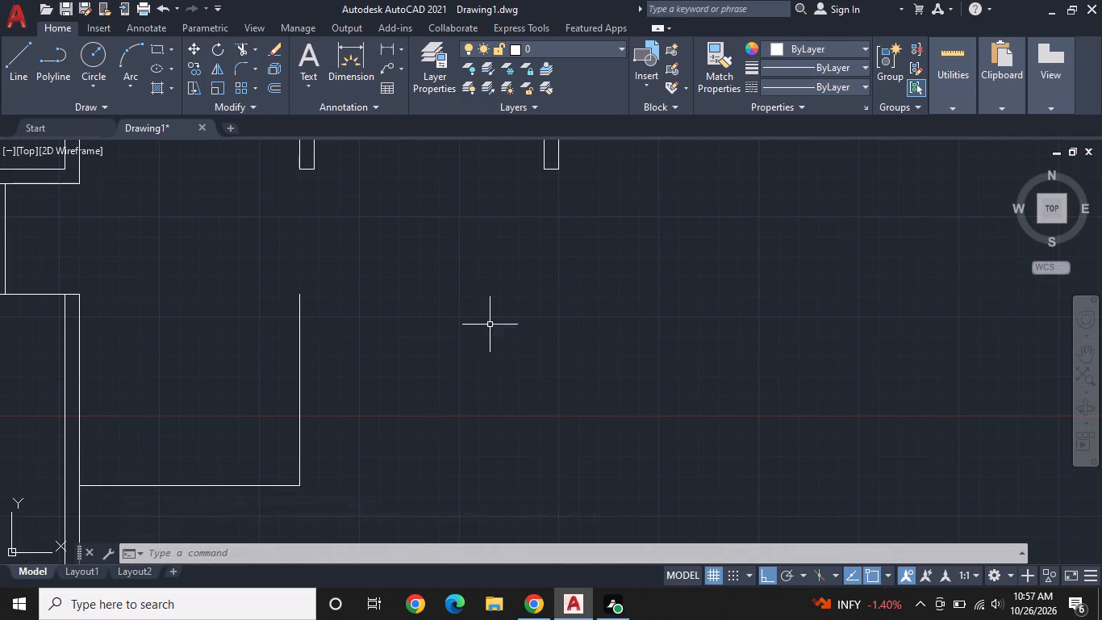
click(307, 364)
click(303, 369)
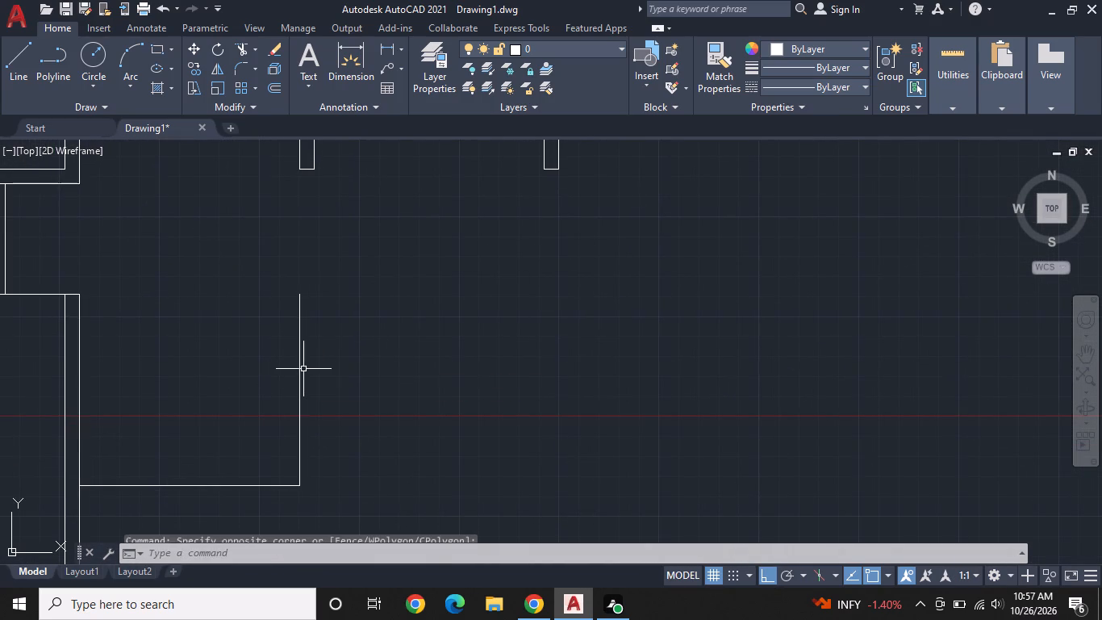
click(290, 370)
click(286, 370)
click(346, 367)
click(279, 353)
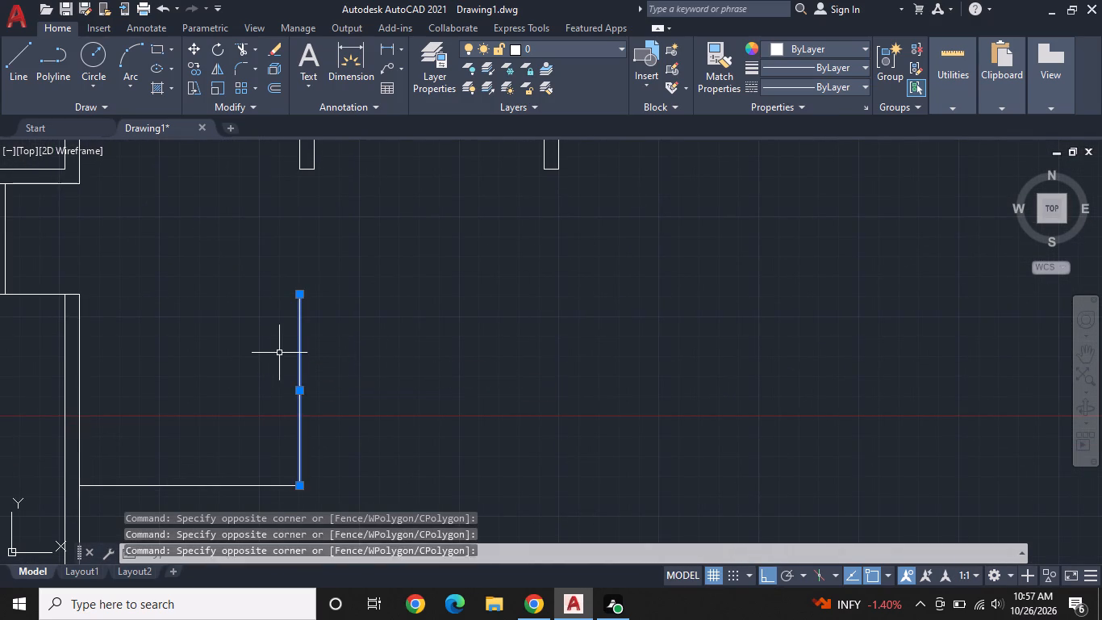
right_click(278, 353)
click(399, 295)
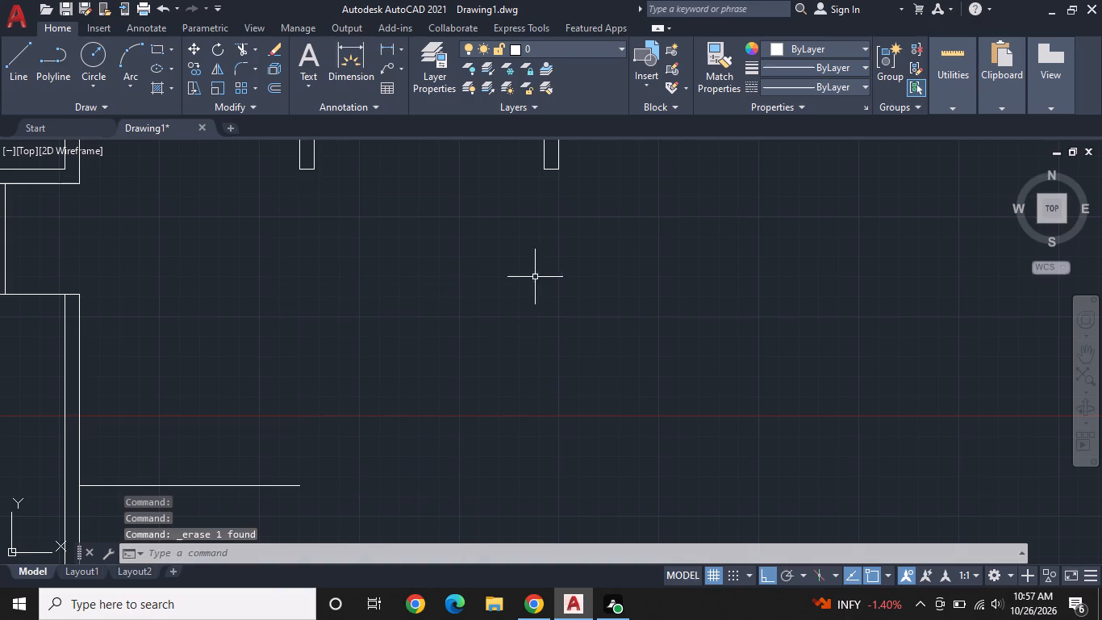
Draw an 8' by 5' rectangular room outline downward and leftward from the inner bottom end of the rightmost wall.
middle_drag(539, 270, 564, 375)
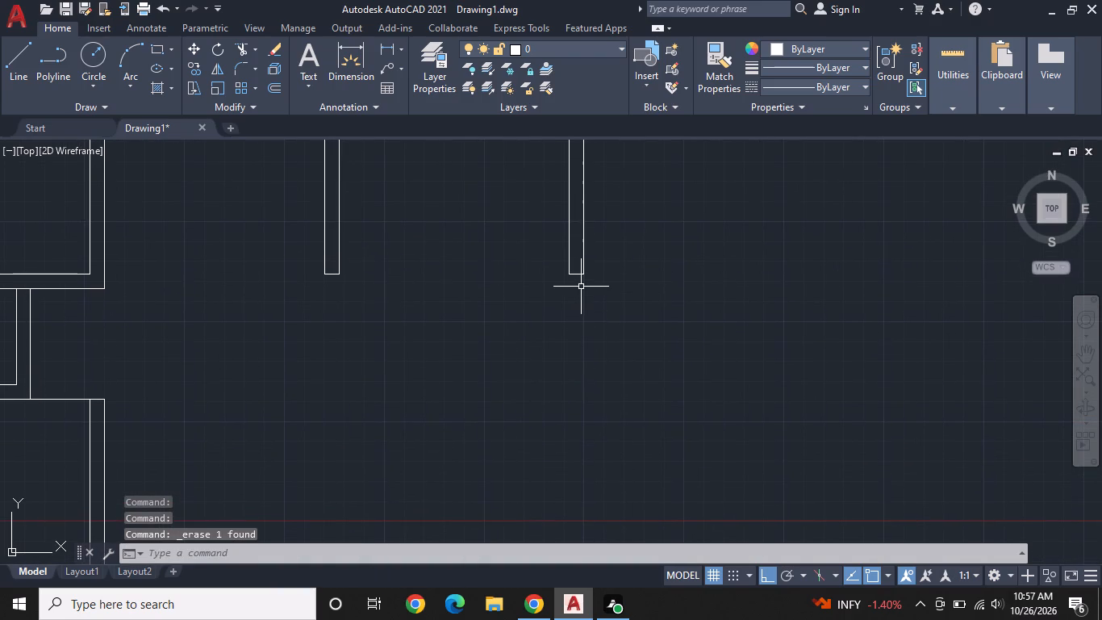
text(L)
key(space)
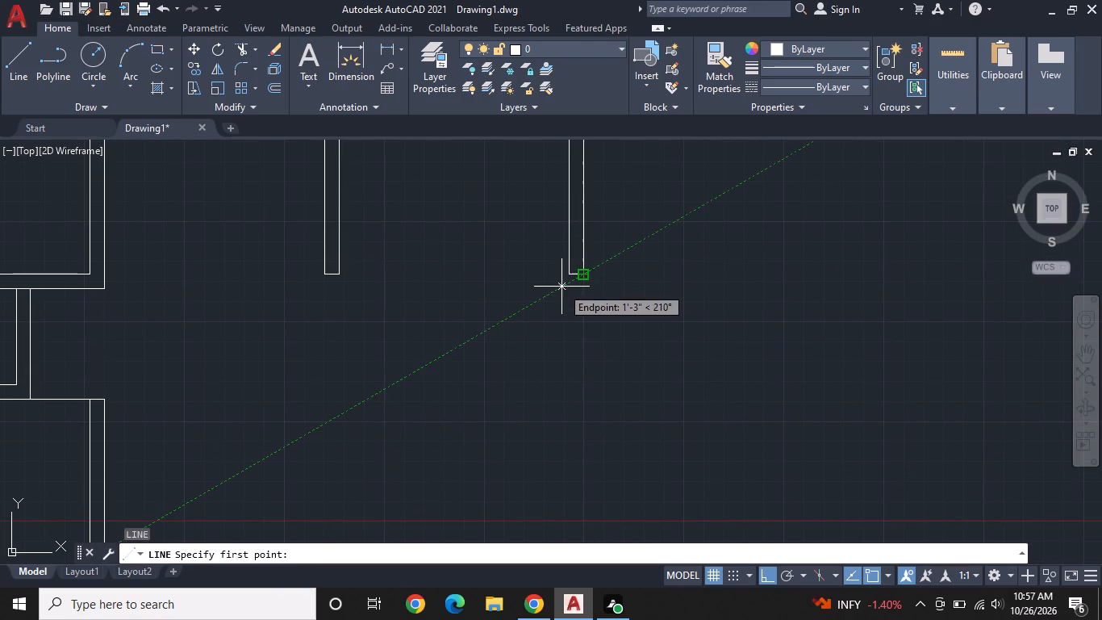
click(566, 273)
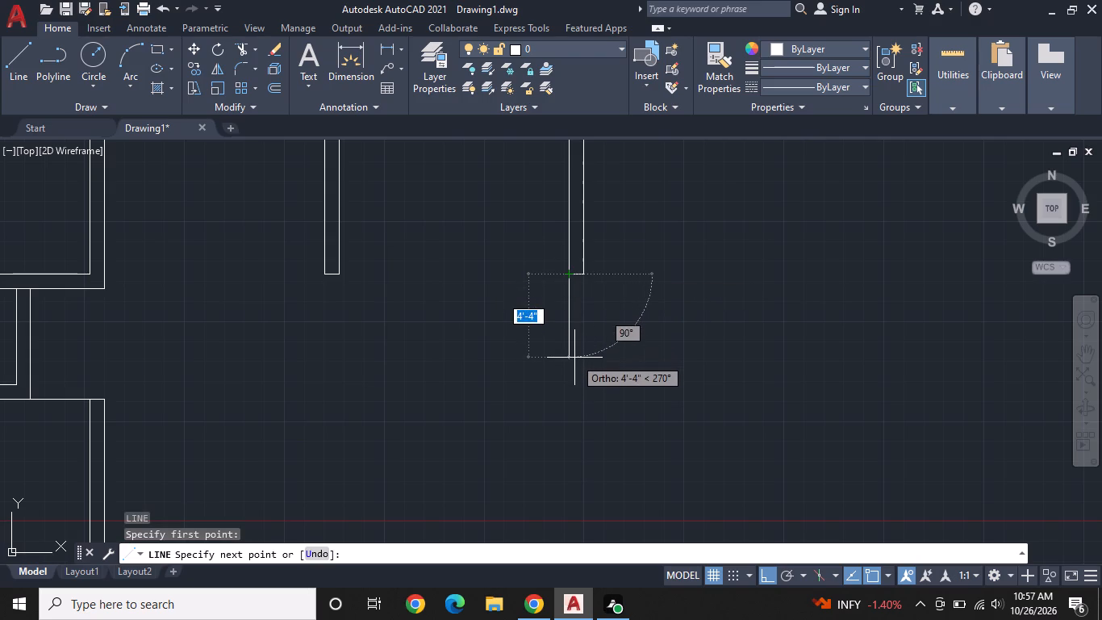
text(5')
key(Return)
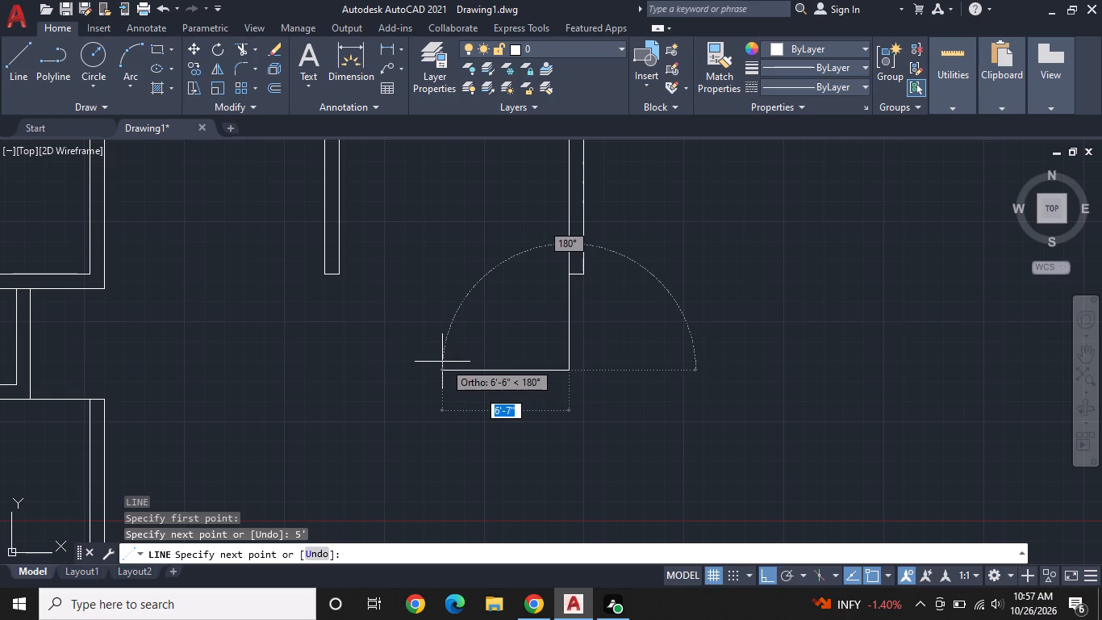
text(8')
key(Return)
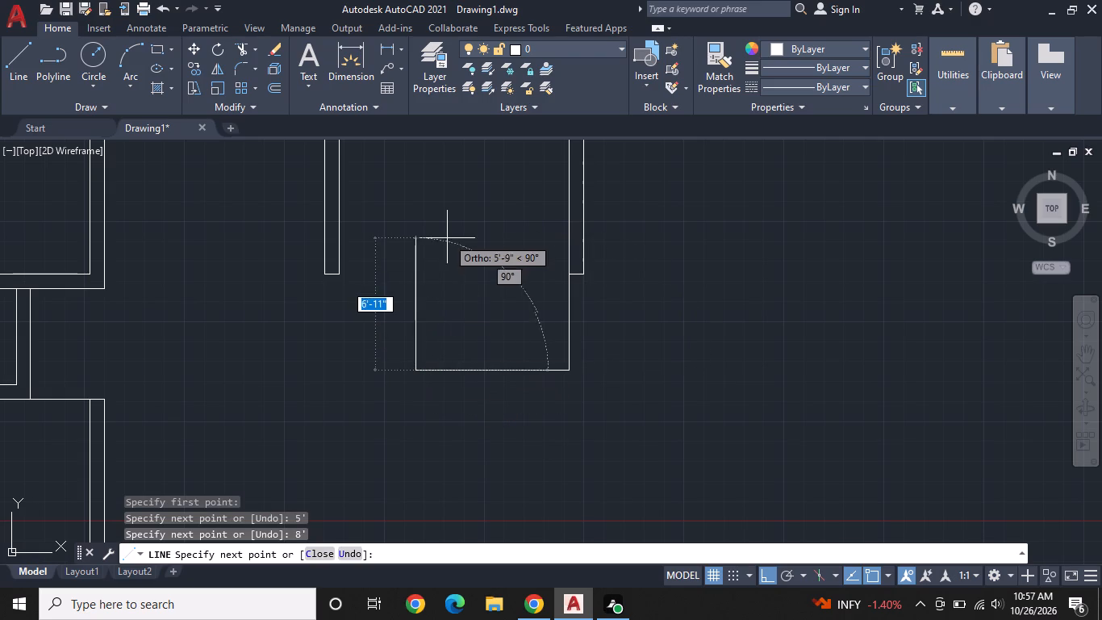
text(5')
key(Return)
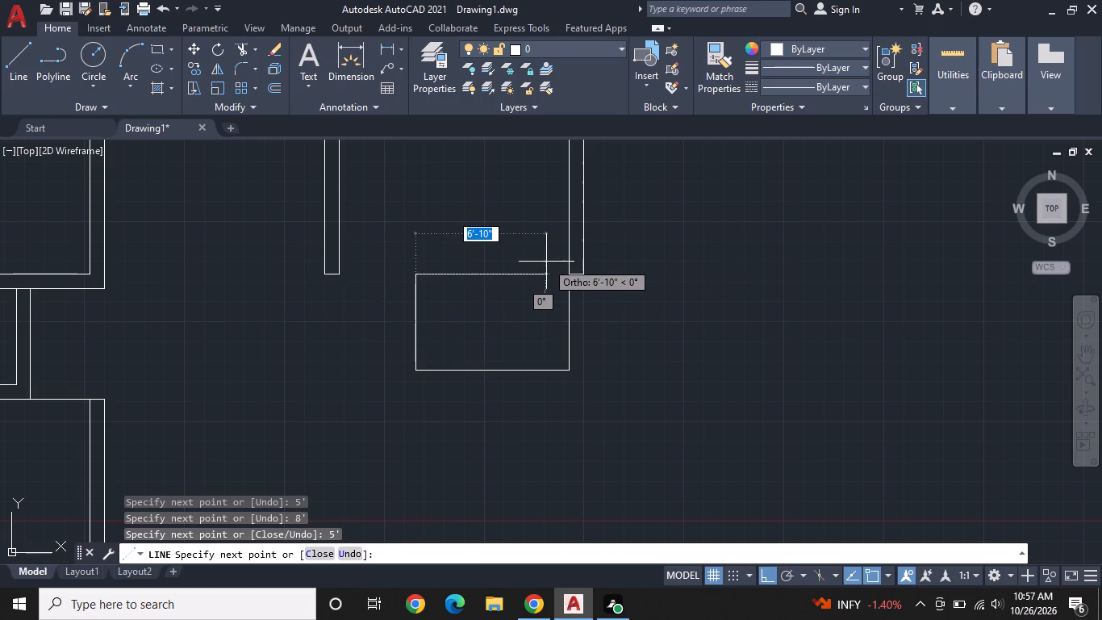
scroll(546, 262, up, 1)
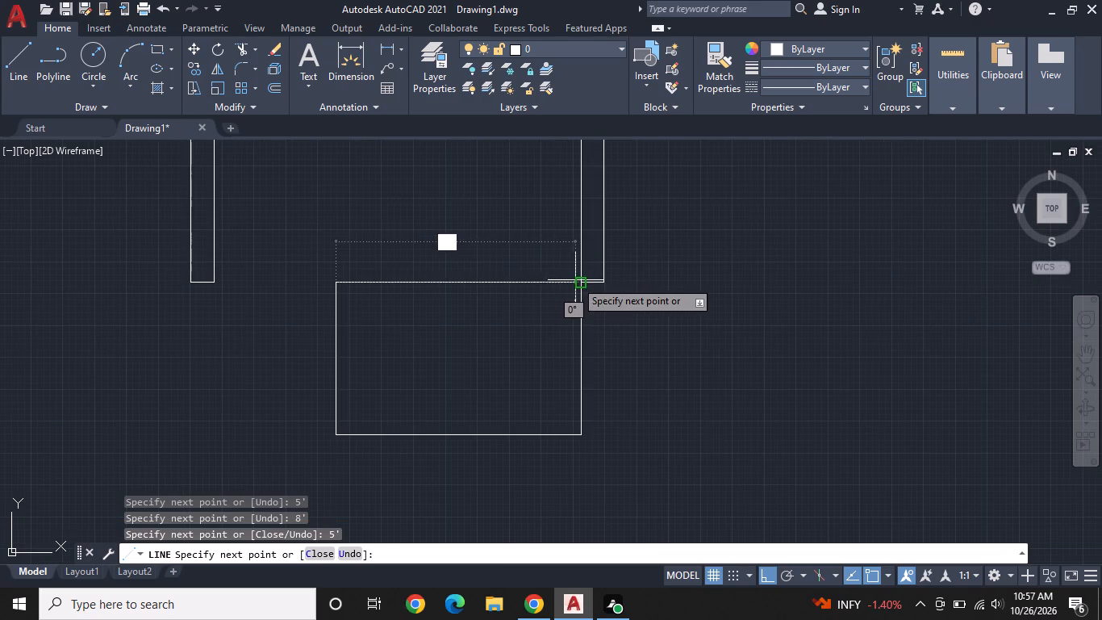
click(579, 283)
key(space)
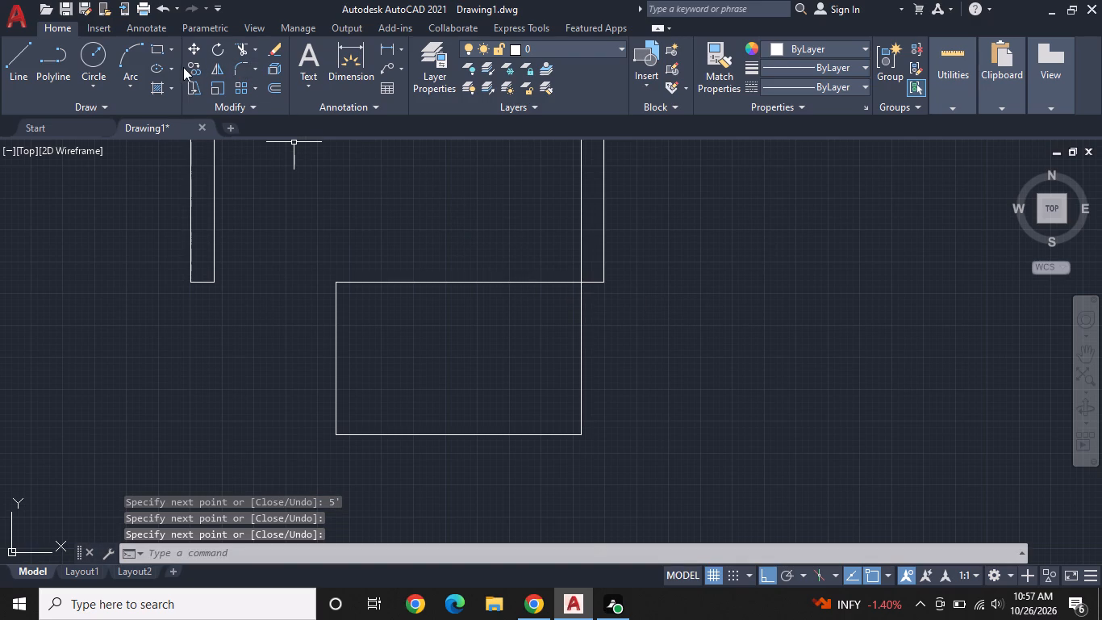
Offset the right, bottom and left sides of the 8' by 5' room 9" outward.
click(273, 85)
key(space)
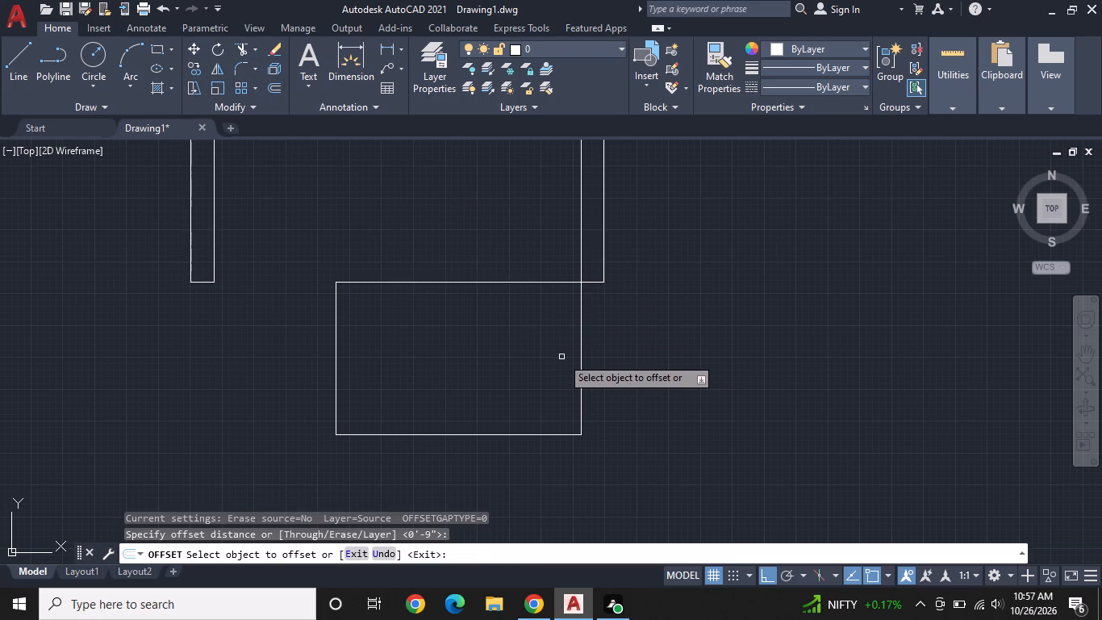
click(578, 368)
click(616, 363)
middle_drag(615, 358, 666, 182)
click(602, 260)
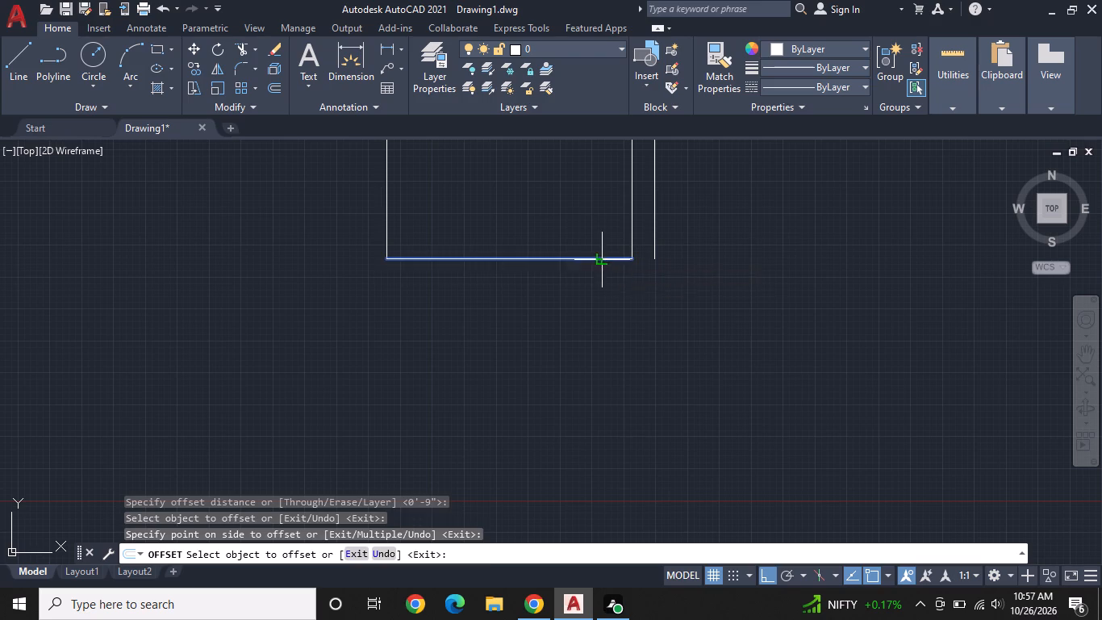
click(612, 316)
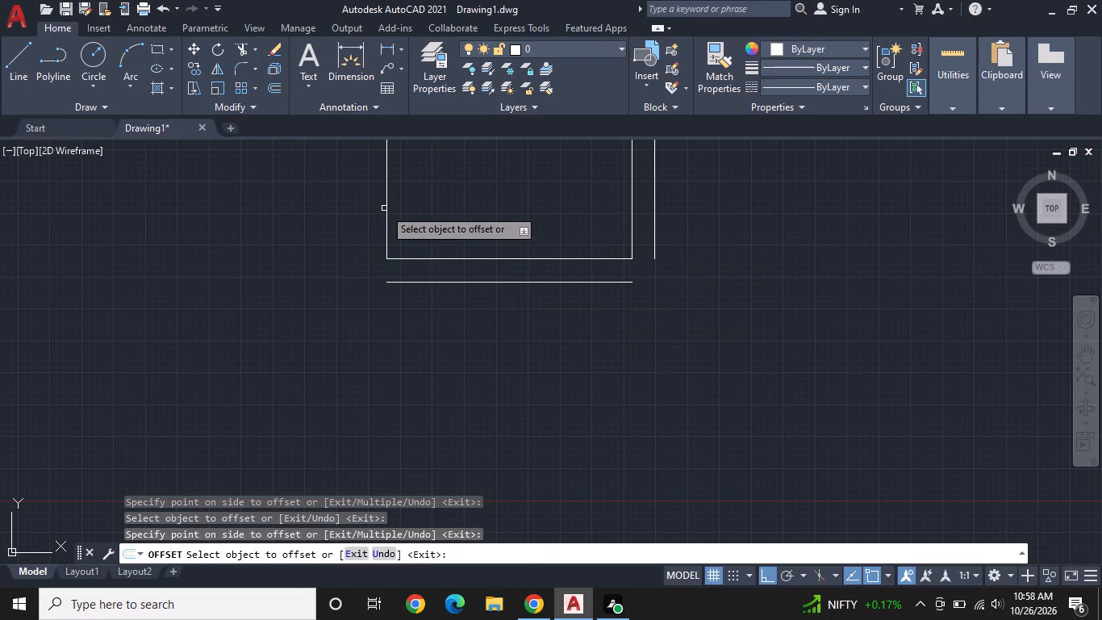
click(386, 208)
click(322, 232)
key(space)
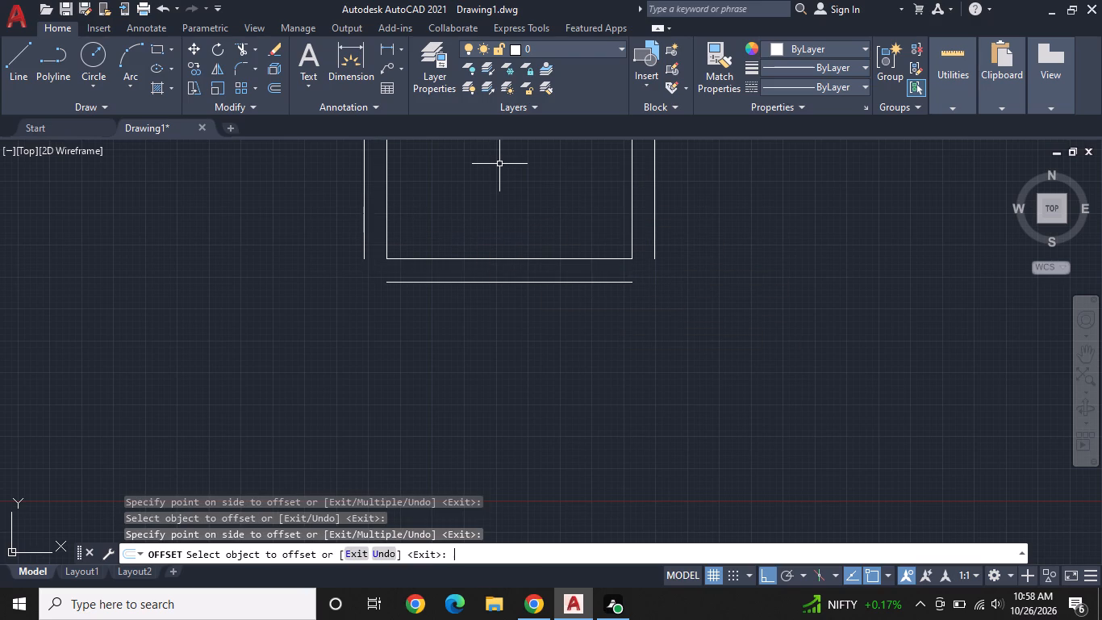
Draw a second 8' by 5' room directly below, using the first one's offset bottom line as its top side.
text(L)
key(space)
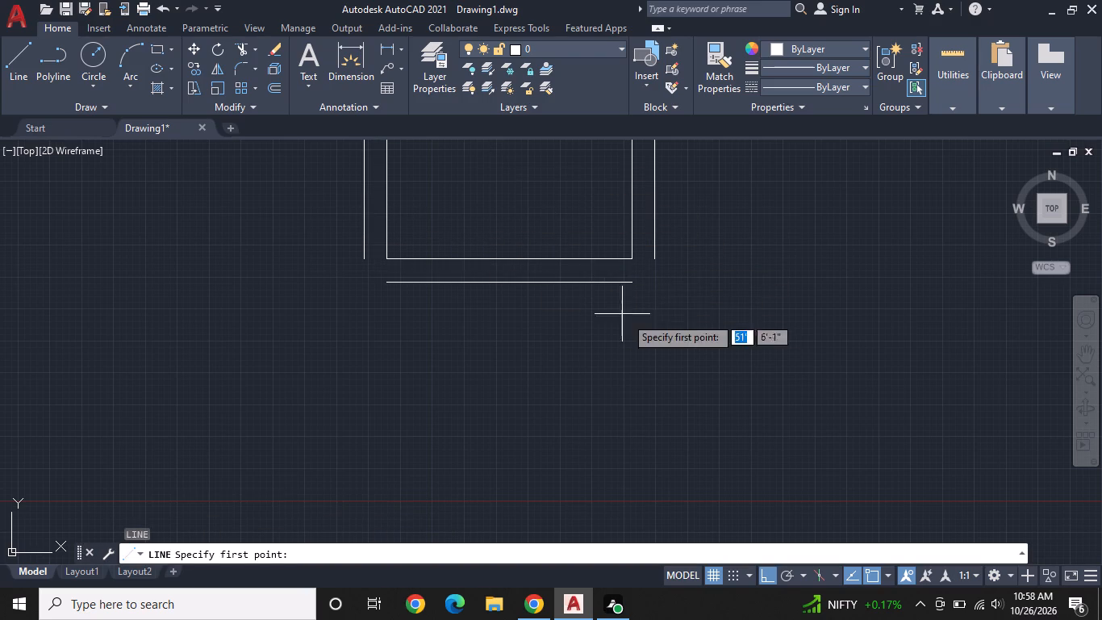
click(633, 285)
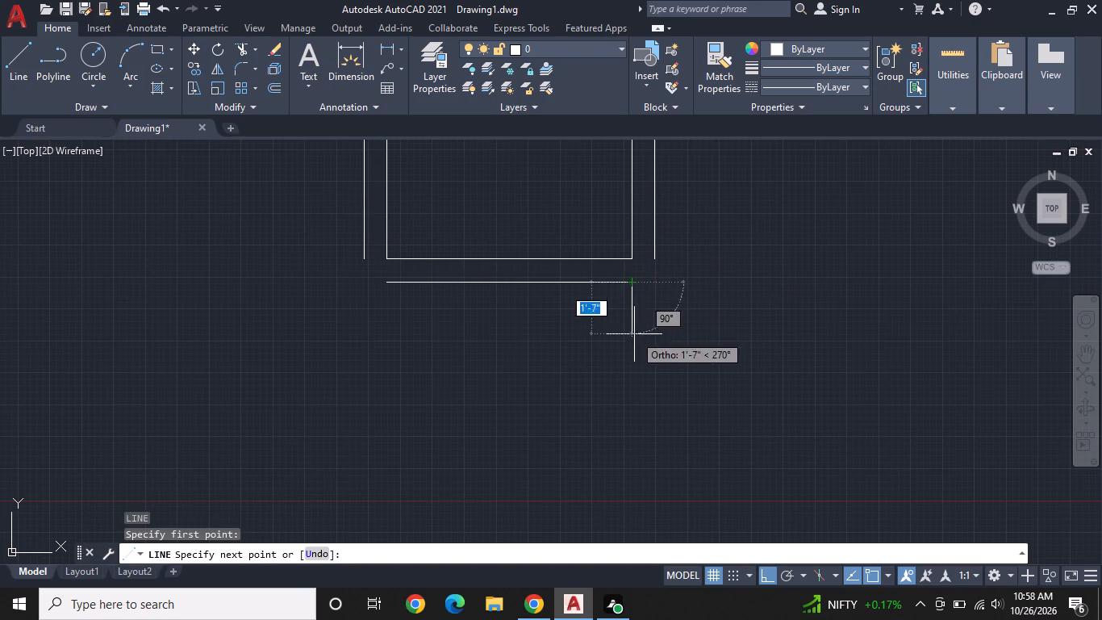
text(5')
key(Return)
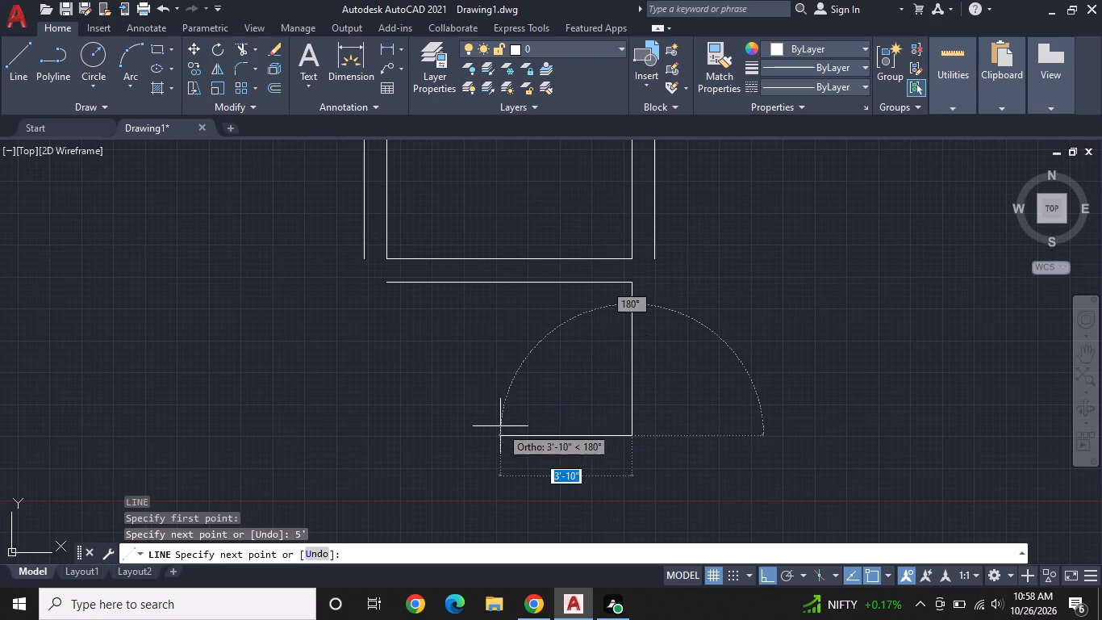
text(8')
key(Return)
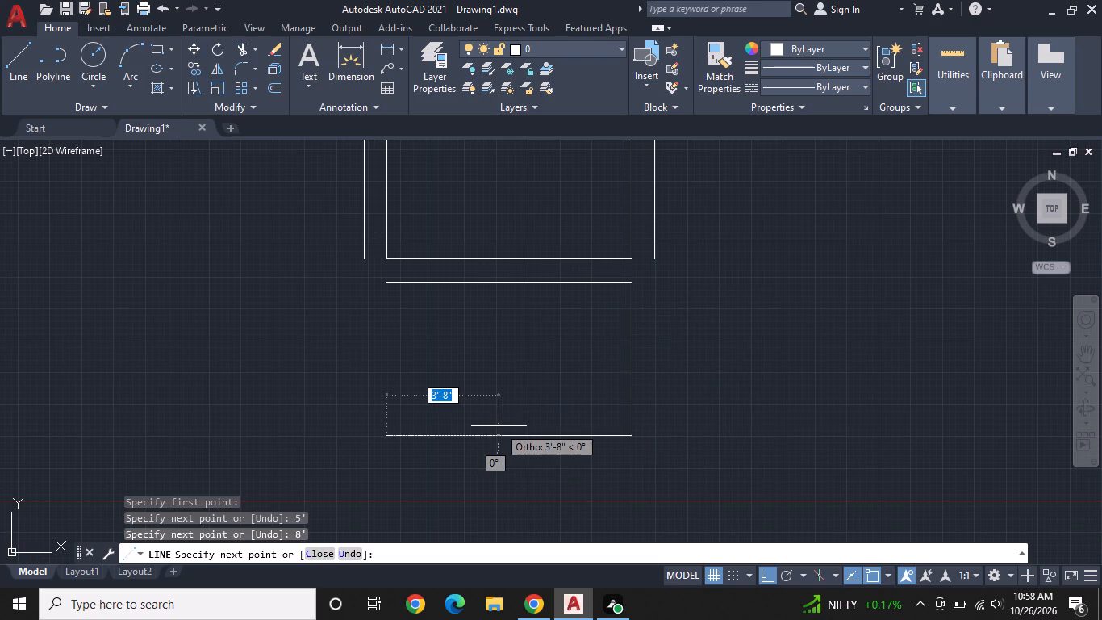
click(390, 282)
key(Escape)
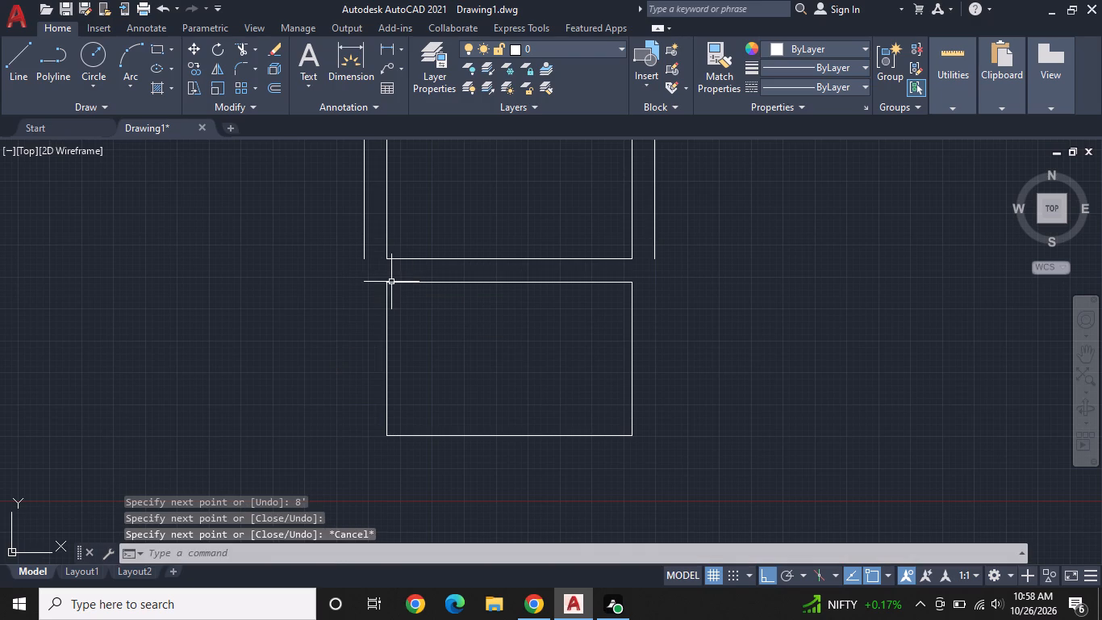
Offset the right, bottom and left sides of the second 8' by 5' room 9" outward.
click(278, 86)
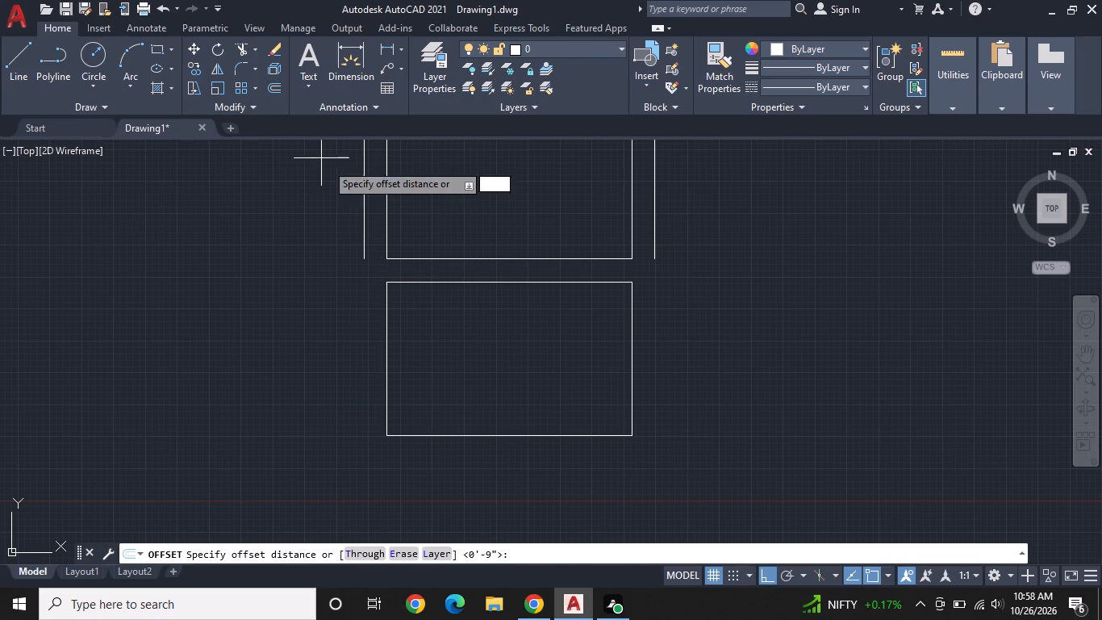
key(space)
click(628, 329)
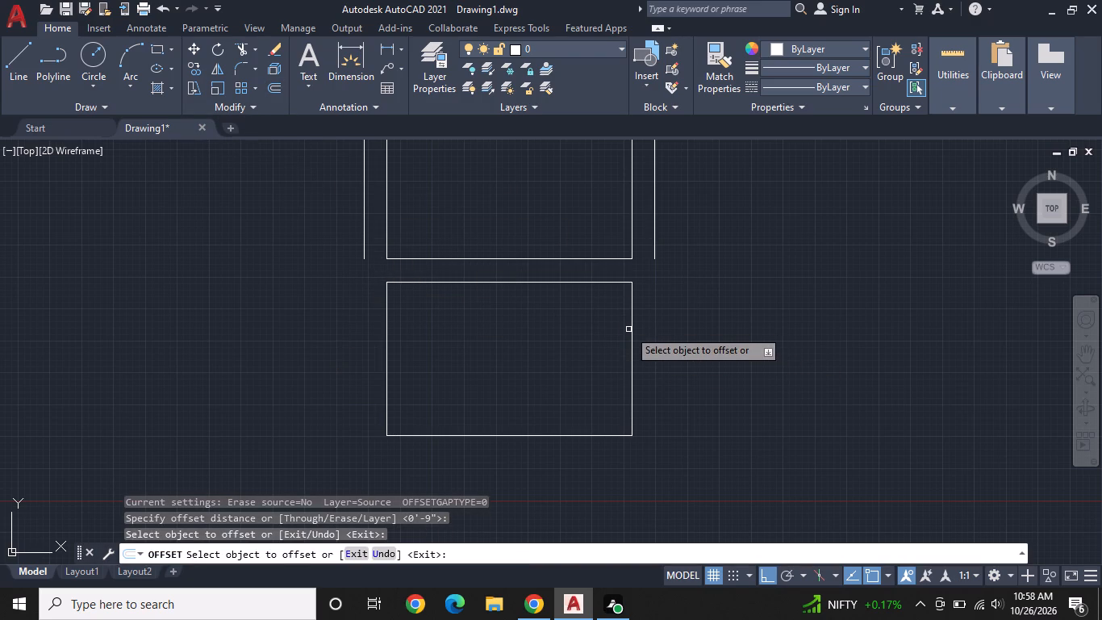
click(632, 323)
click(668, 320)
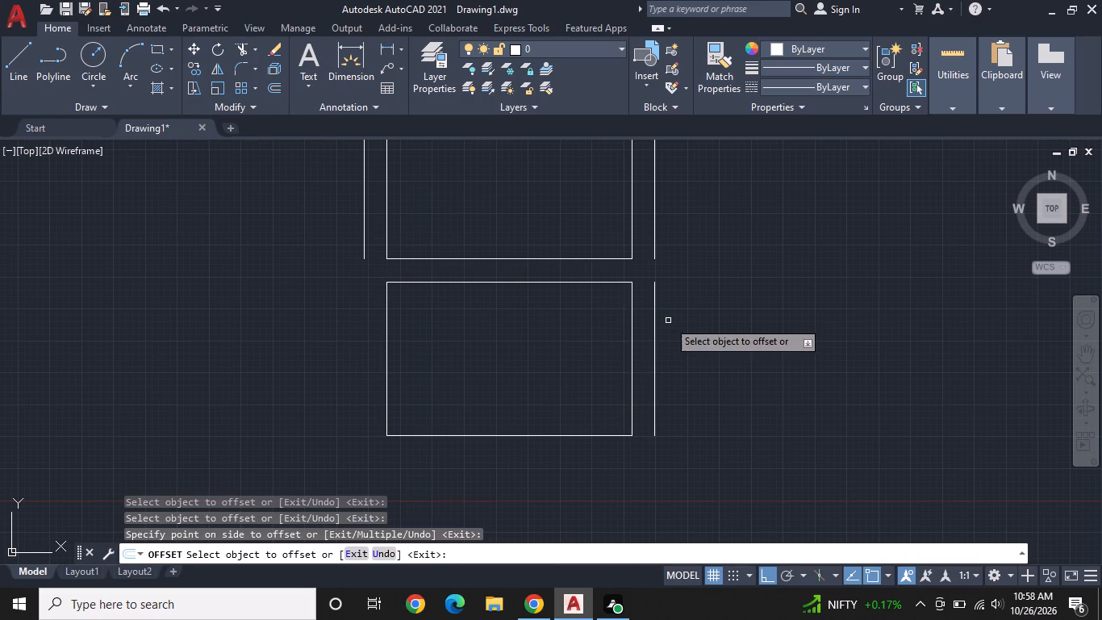
middle_drag(669, 322, 667, 198)
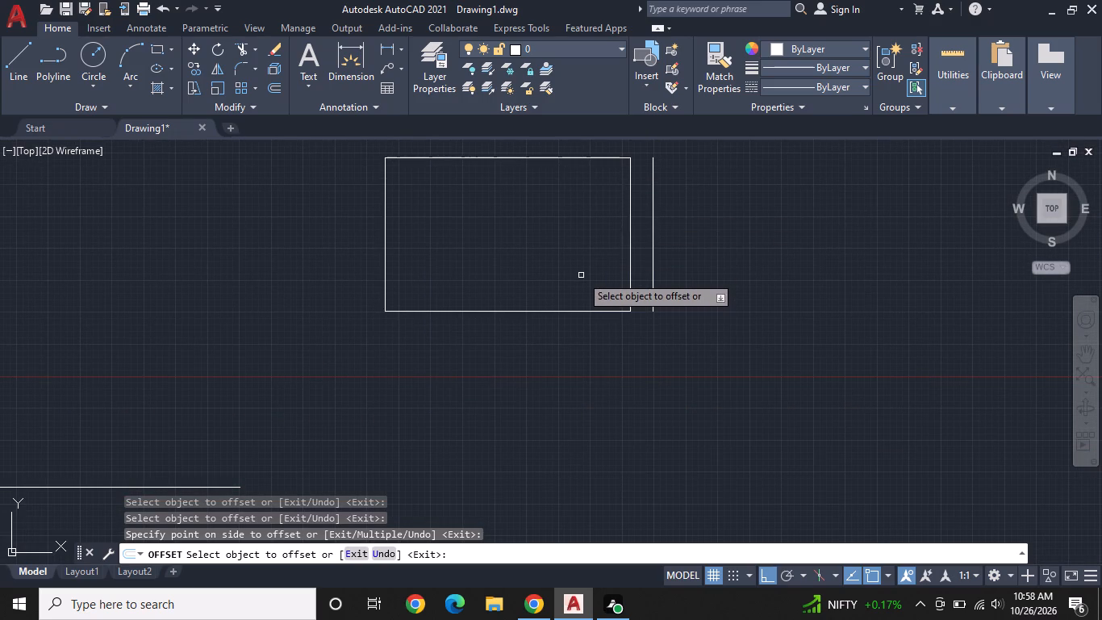
click(589, 310)
click(601, 359)
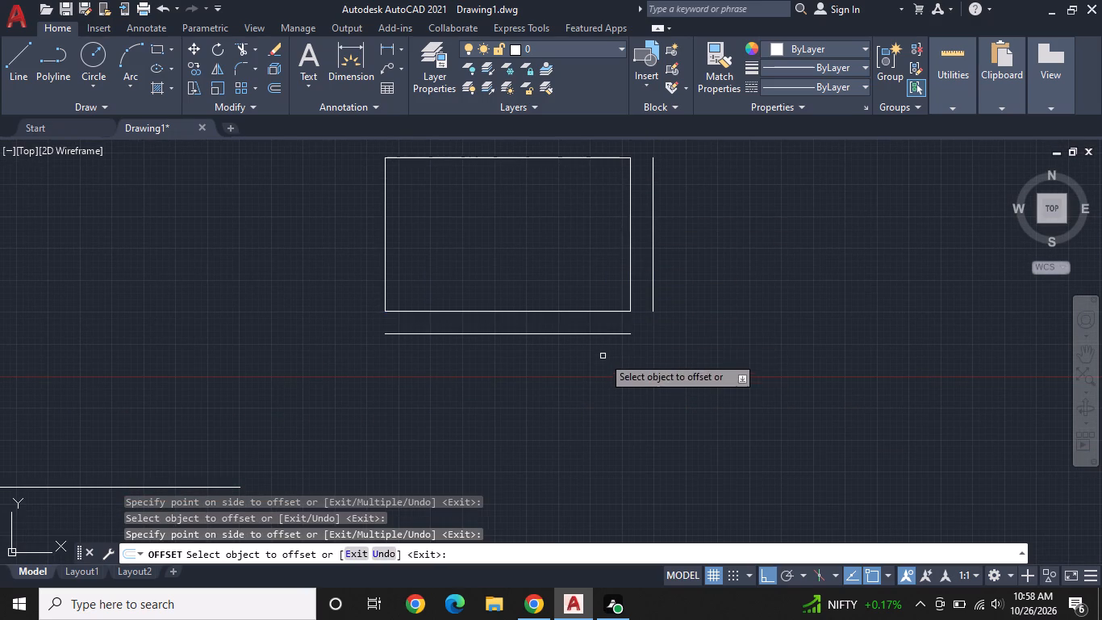
middle_drag(603, 349, 743, 334)
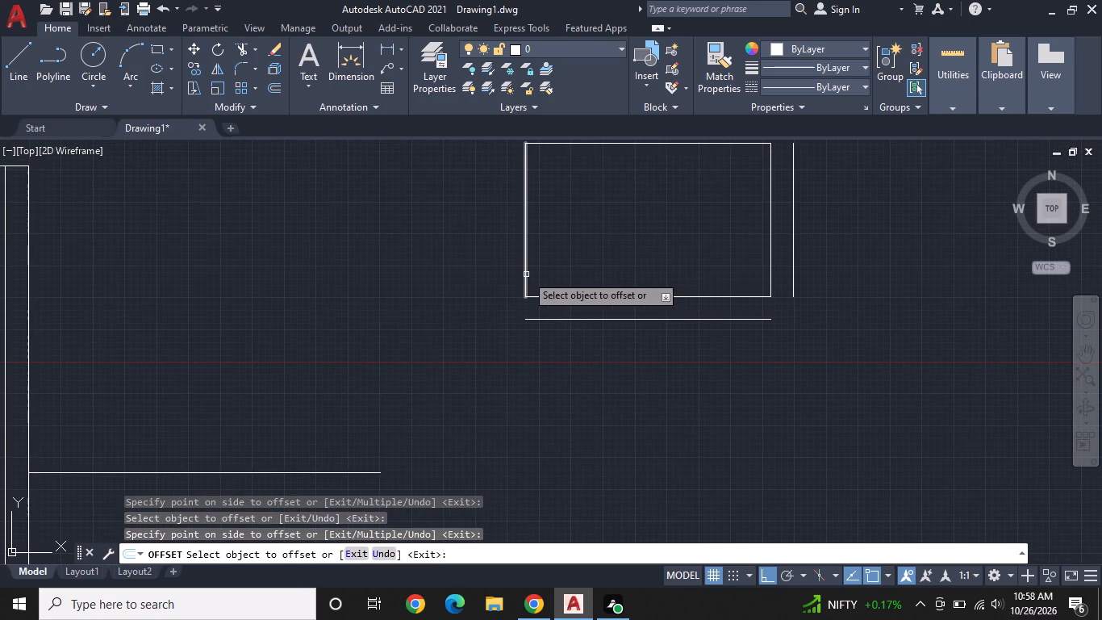
click(526, 272)
click(499, 273)
middle_drag(650, 307, 648, 233)
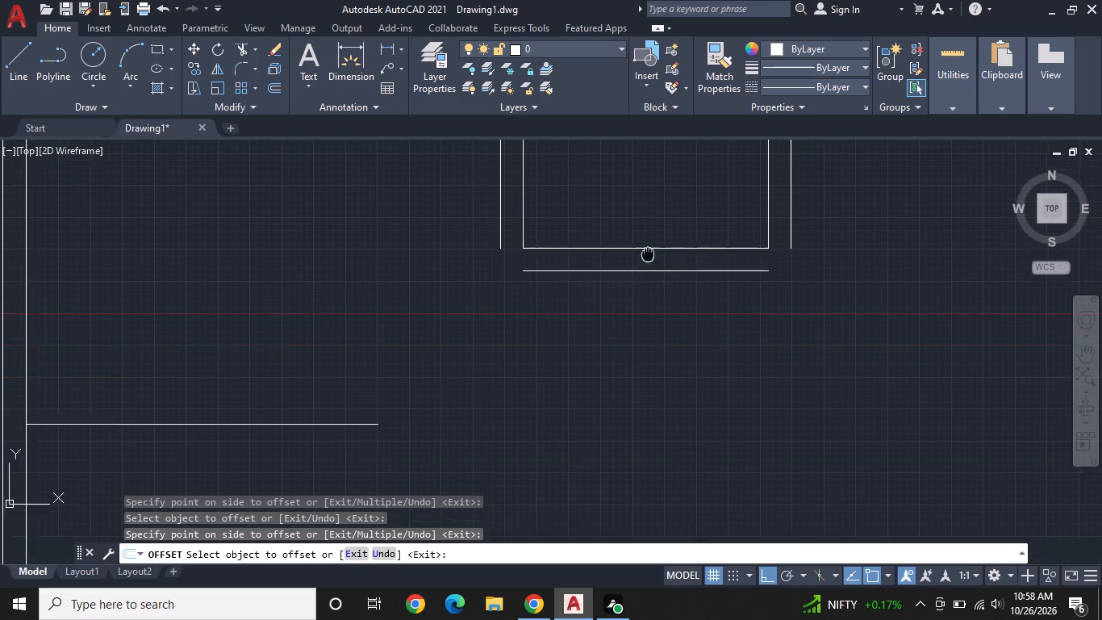
middle_drag(648, 233, 648, 224)
scroll(648, 211, down, 1)
middle_drag(662, 312, 583, 308)
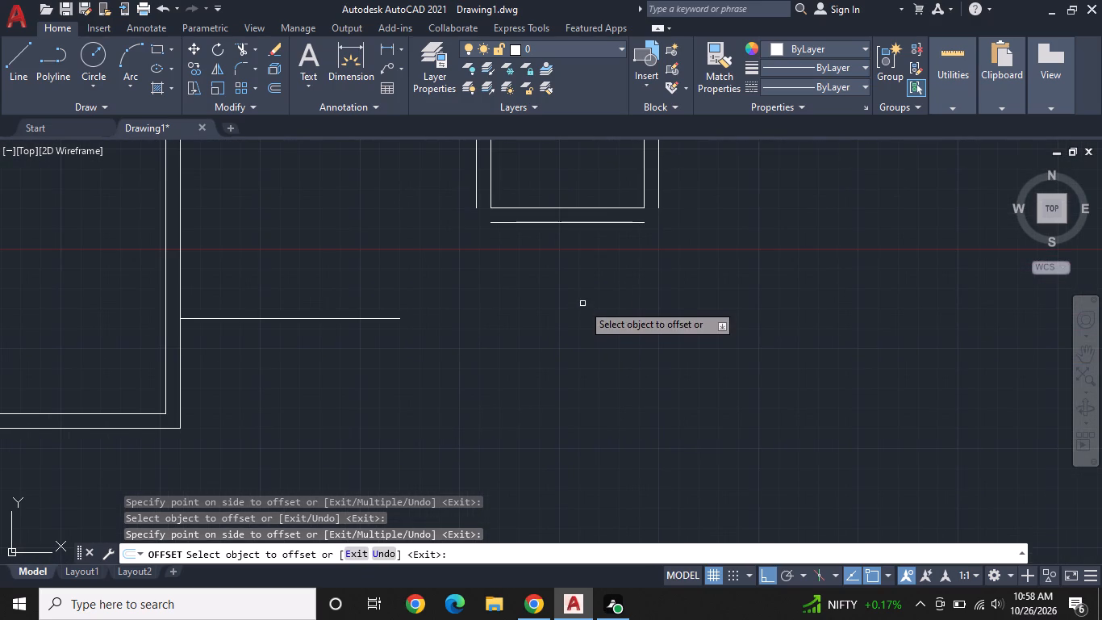
key(Escape)
scroll(583, 299, down, 1)
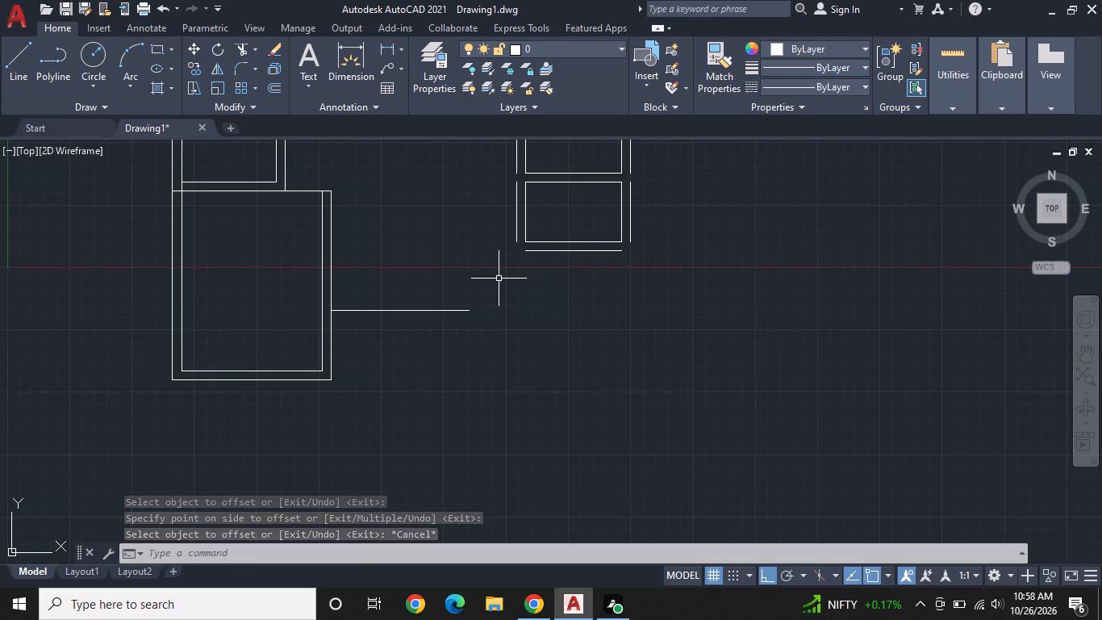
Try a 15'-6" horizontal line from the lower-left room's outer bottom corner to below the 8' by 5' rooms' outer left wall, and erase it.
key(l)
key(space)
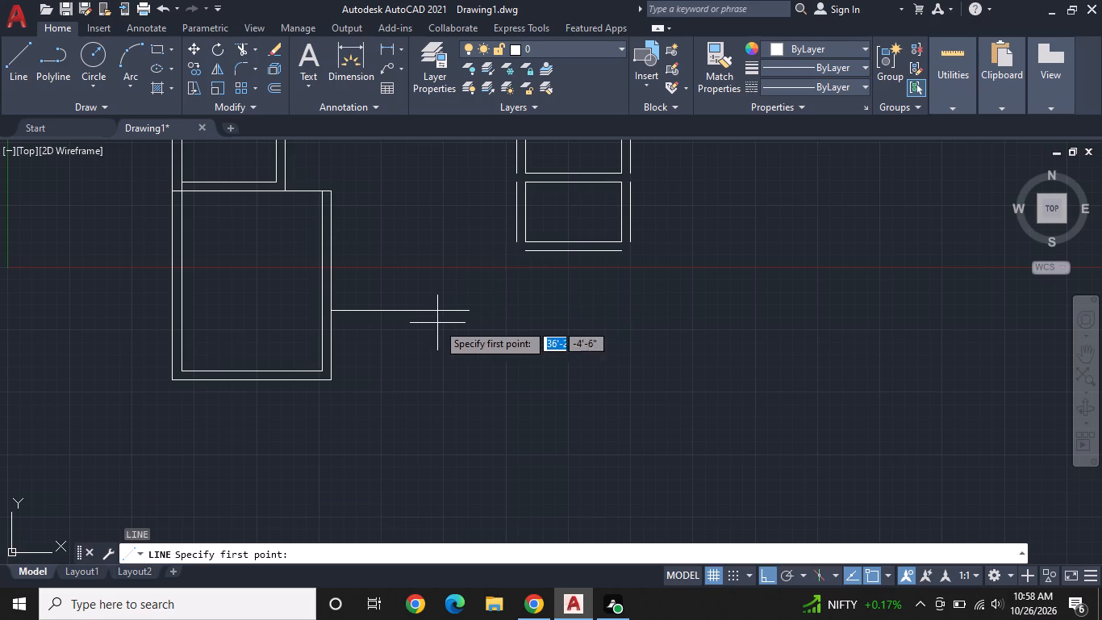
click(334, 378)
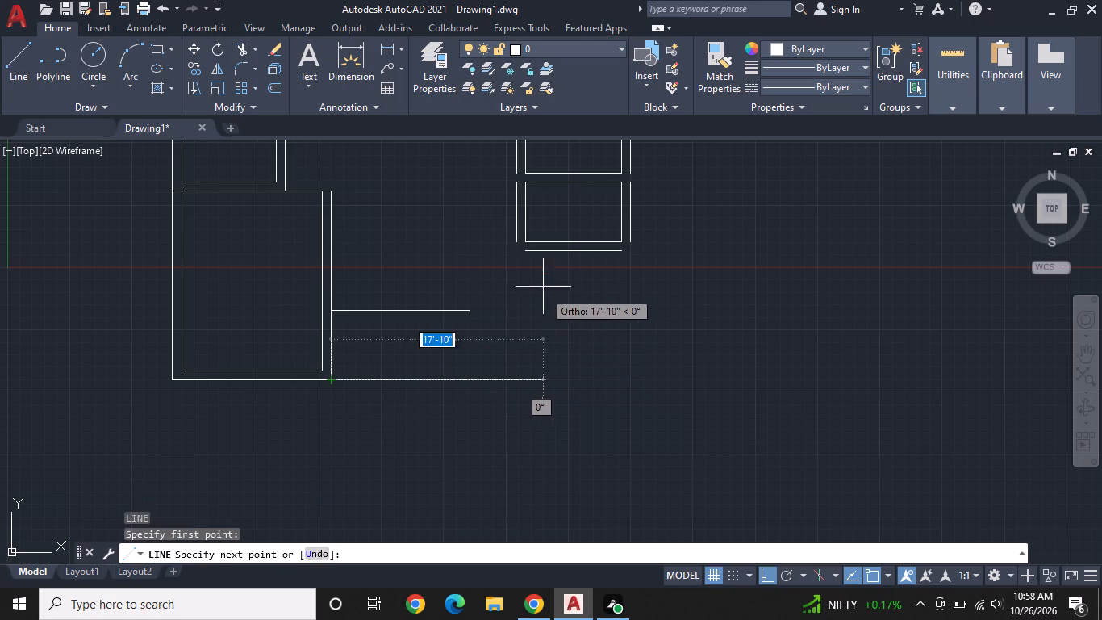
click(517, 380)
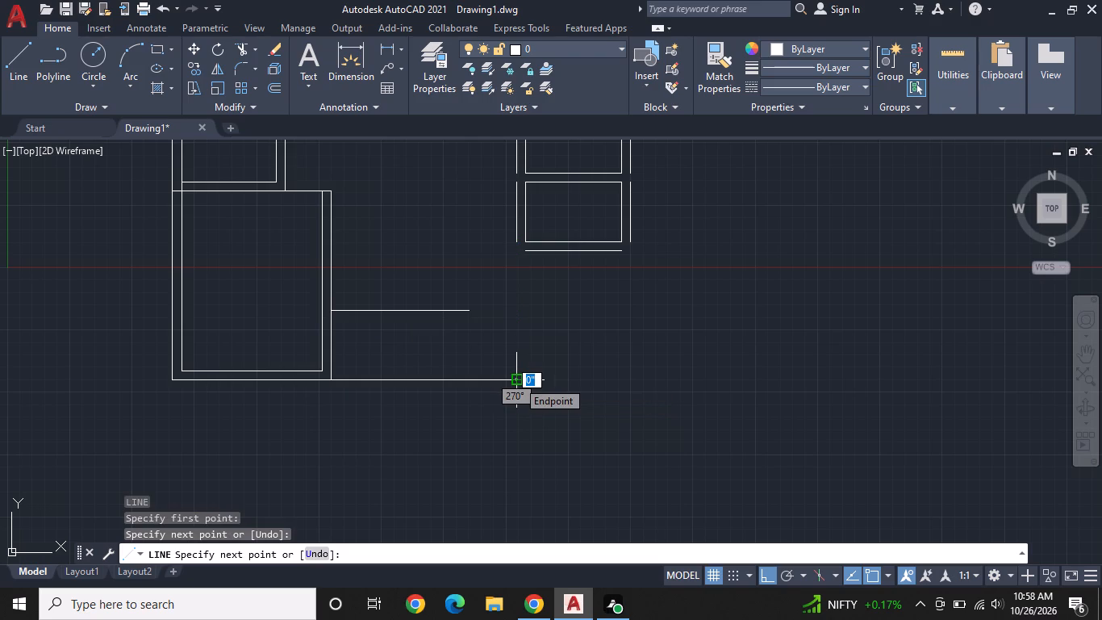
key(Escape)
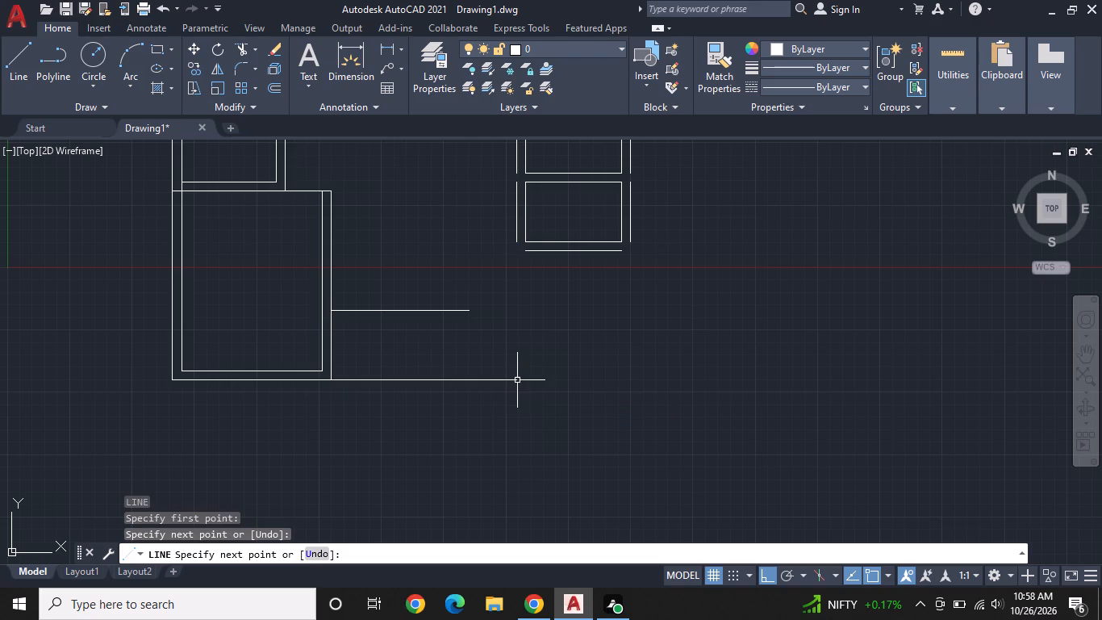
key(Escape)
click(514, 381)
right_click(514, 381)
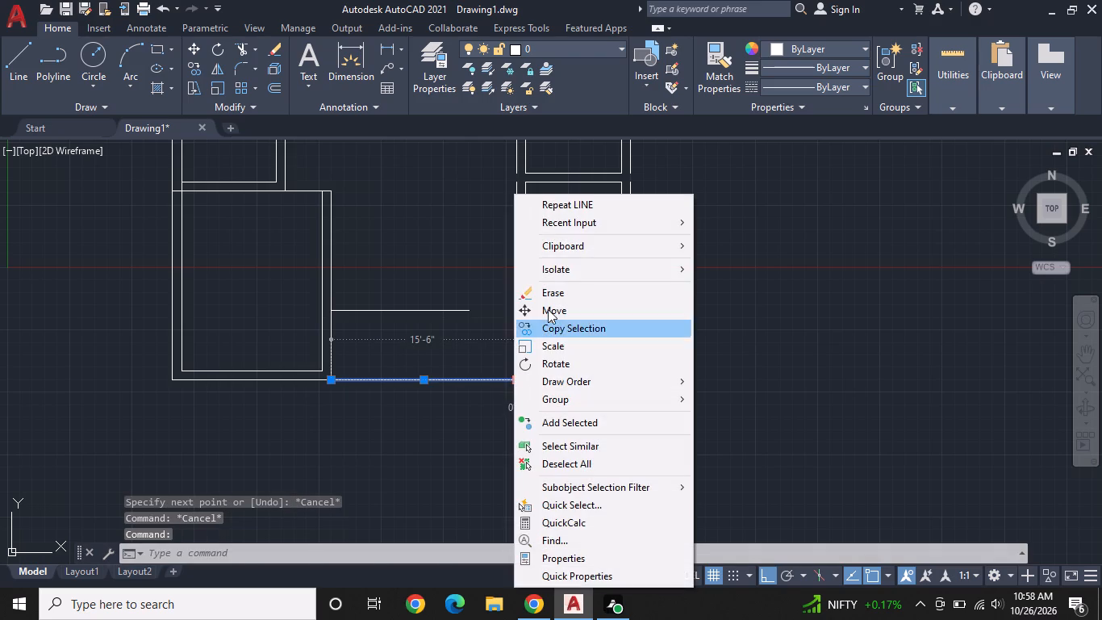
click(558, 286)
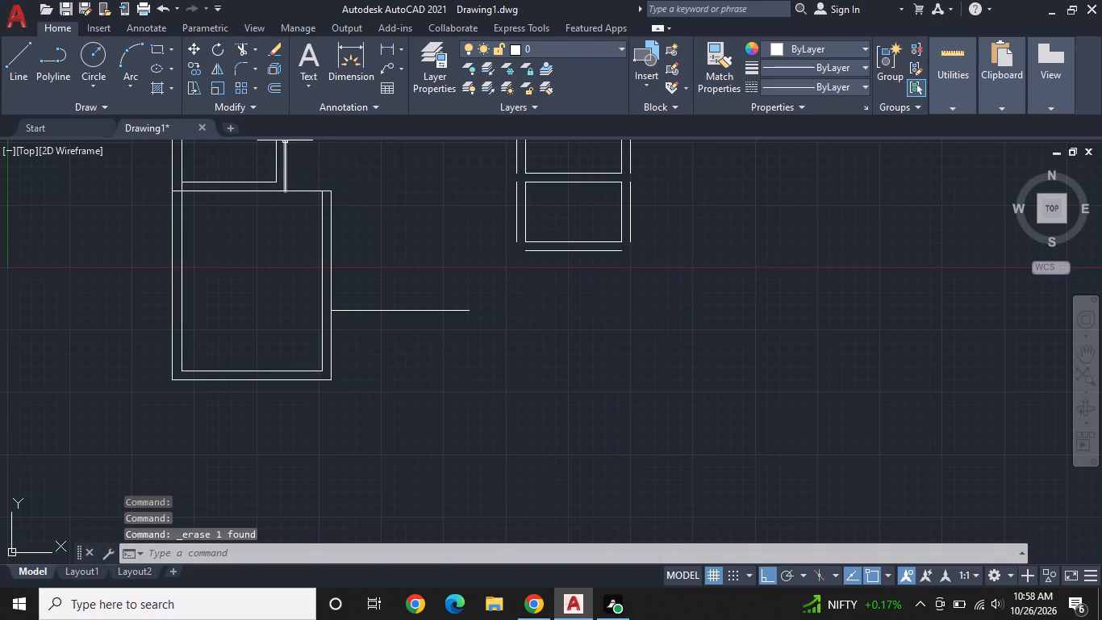
Draw a line level with the lower-left room's bottom, spanning the 8' by 5' rooms' outer width, continuing up 7'9", left 4', and up to their wall.
text(L)
key(space)
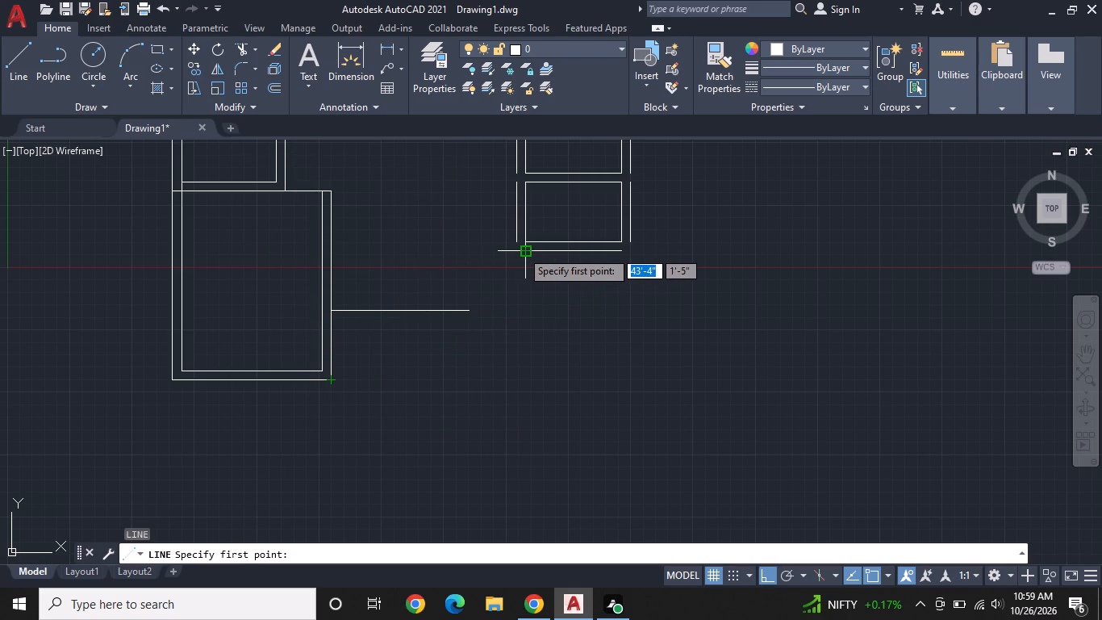
click(516, 379)
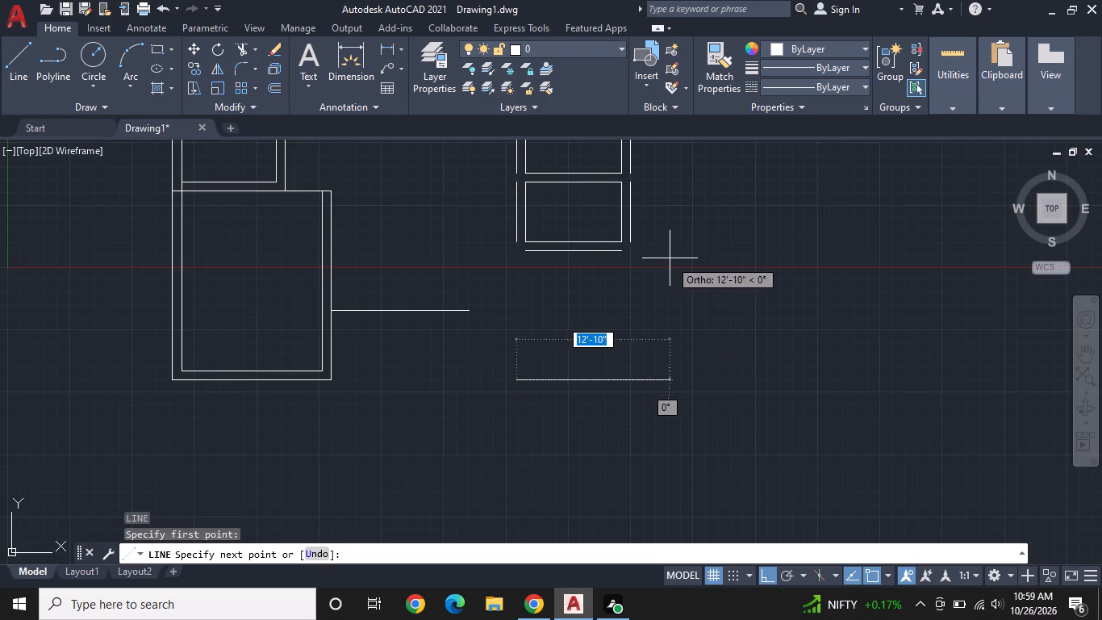
click(630, 380)
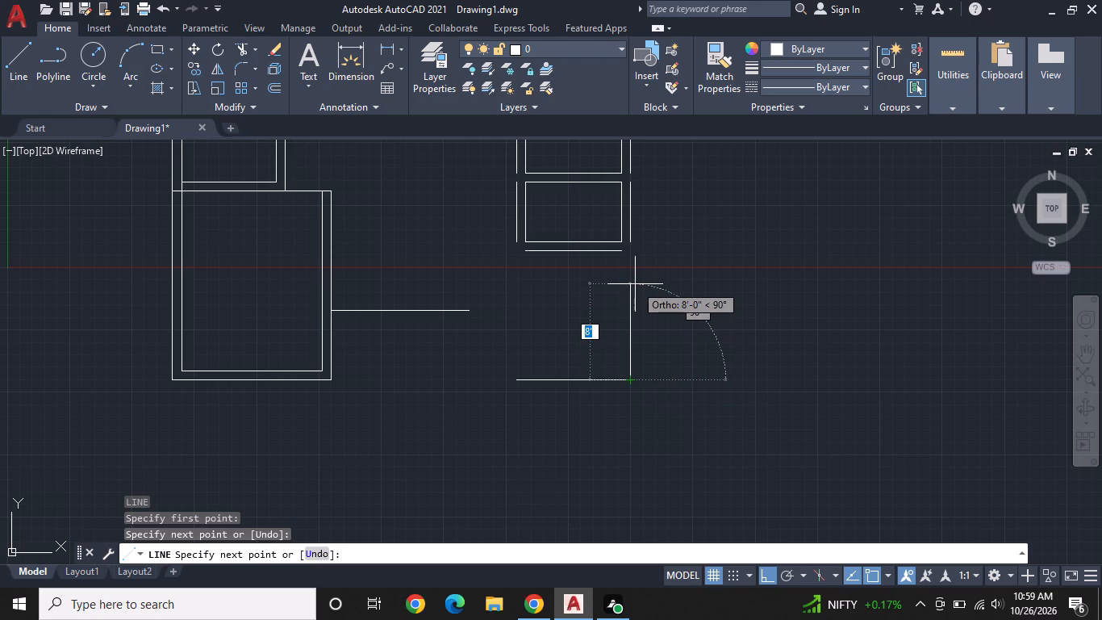
key(7)
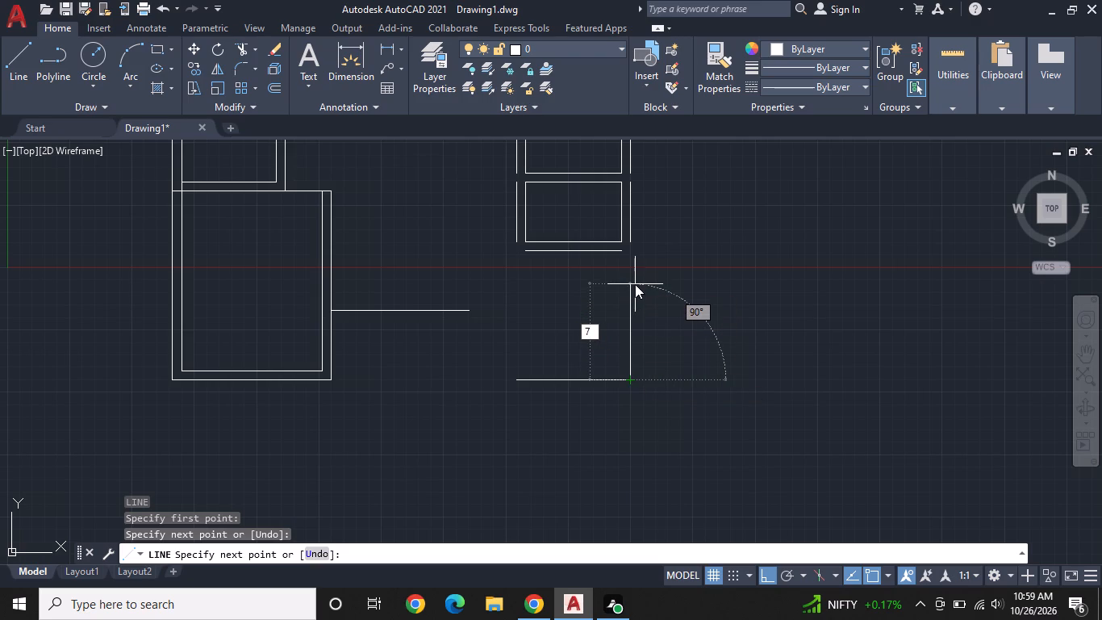
text('9")
key(Return)
scroll(635, 284, up, 2)
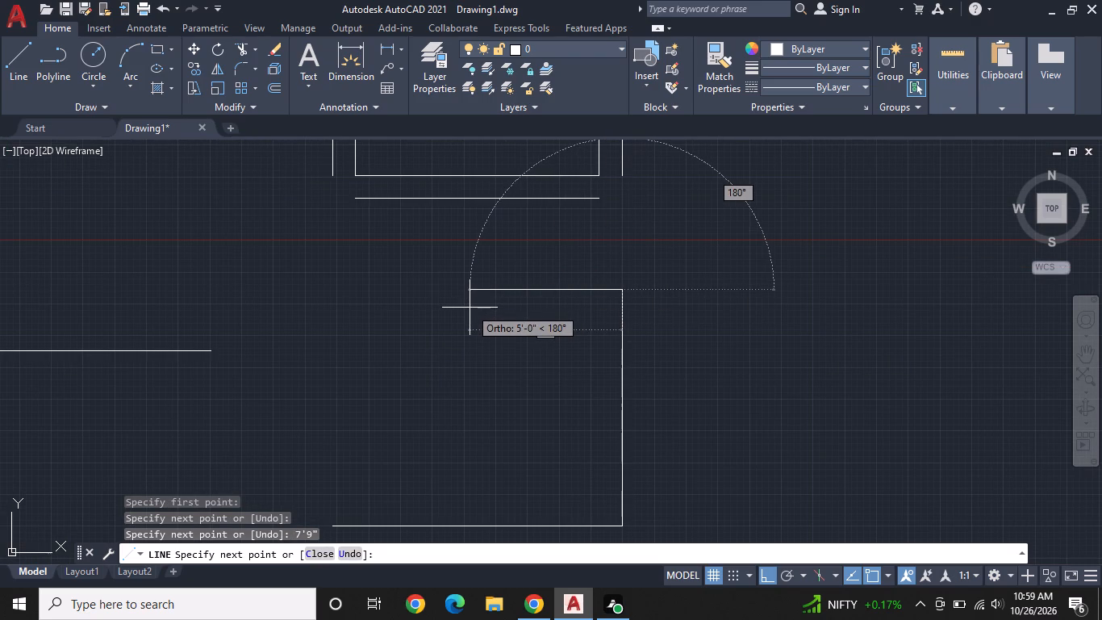
text(4')
key(Return)
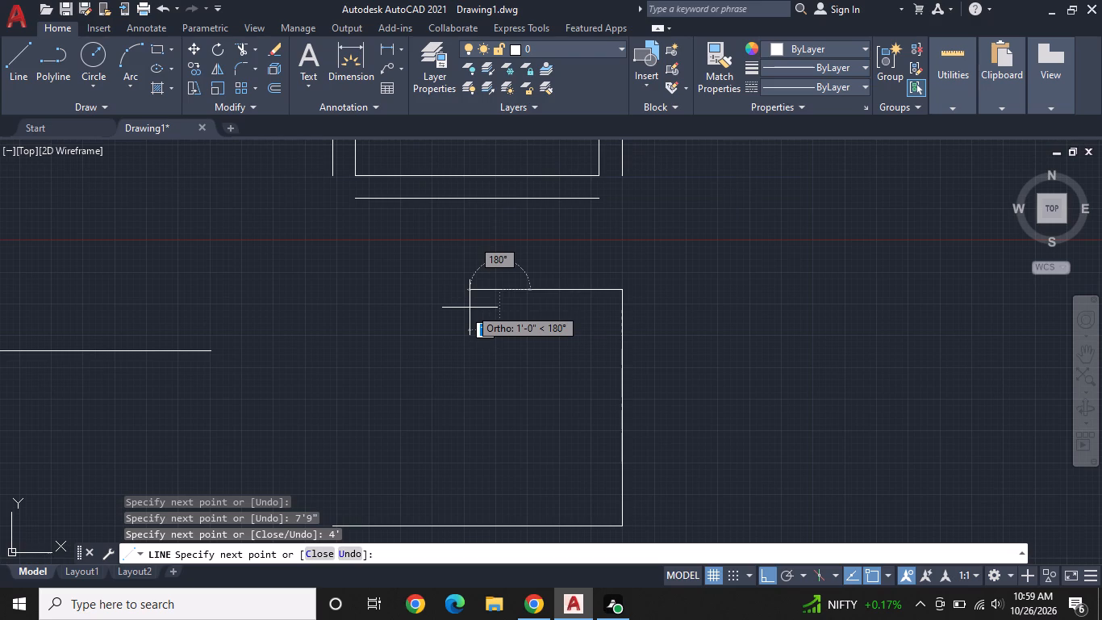
click(499, 198)
key(Escape)
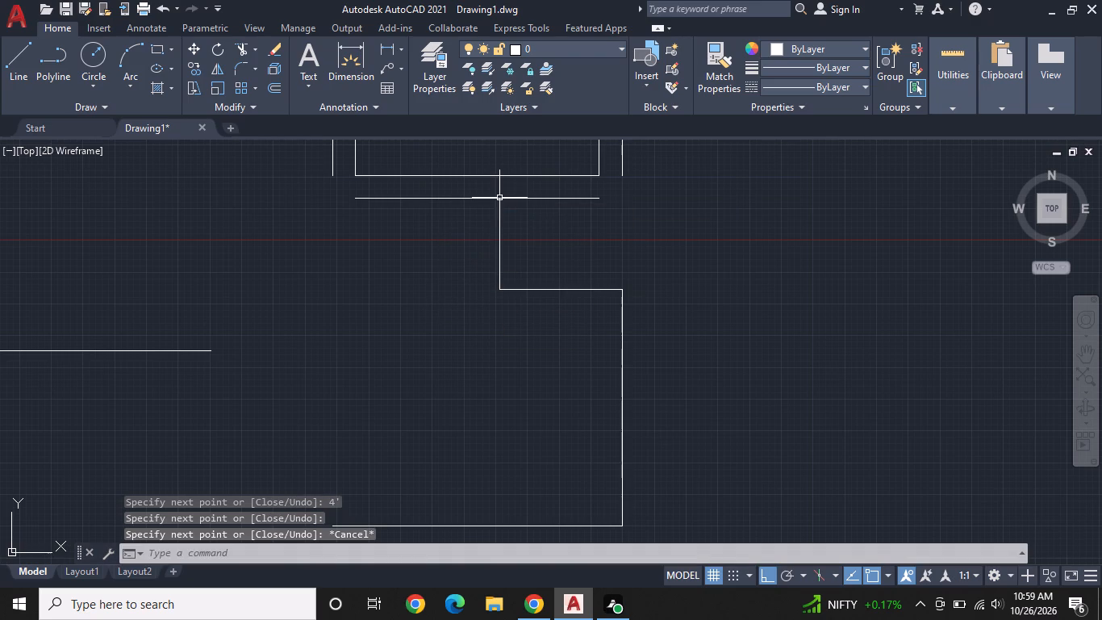
Close the small room's right side with a vertical line from the upper wall line's right end down to the 4' line.
scroll(560, 208, down, 1)
middle_drag(560, 208, 558, 199)
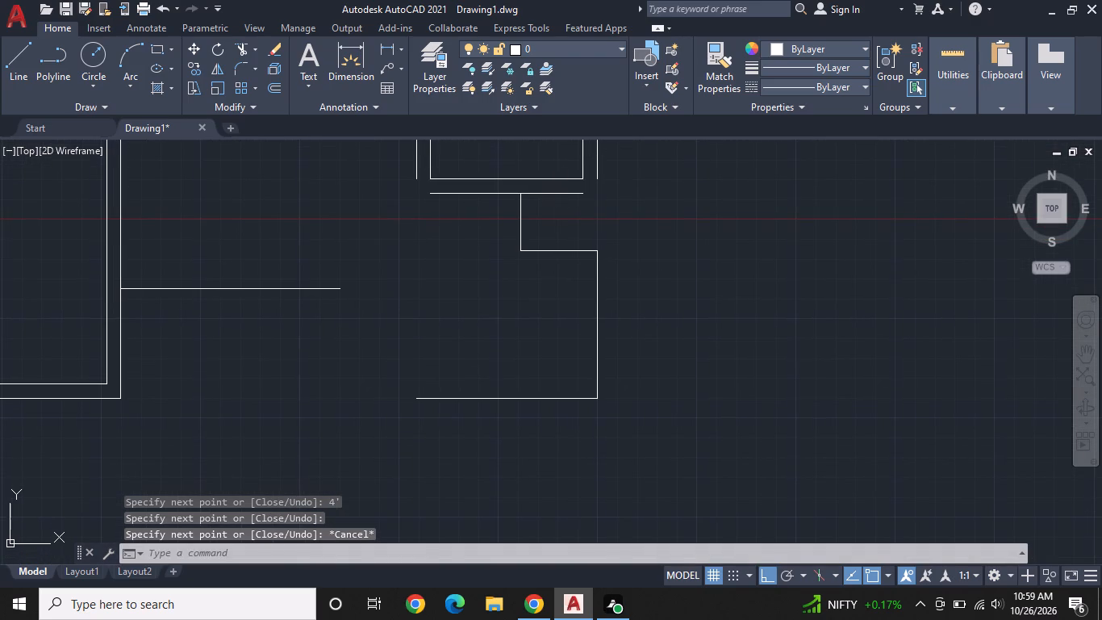
scroll(580, 207, up, 1)
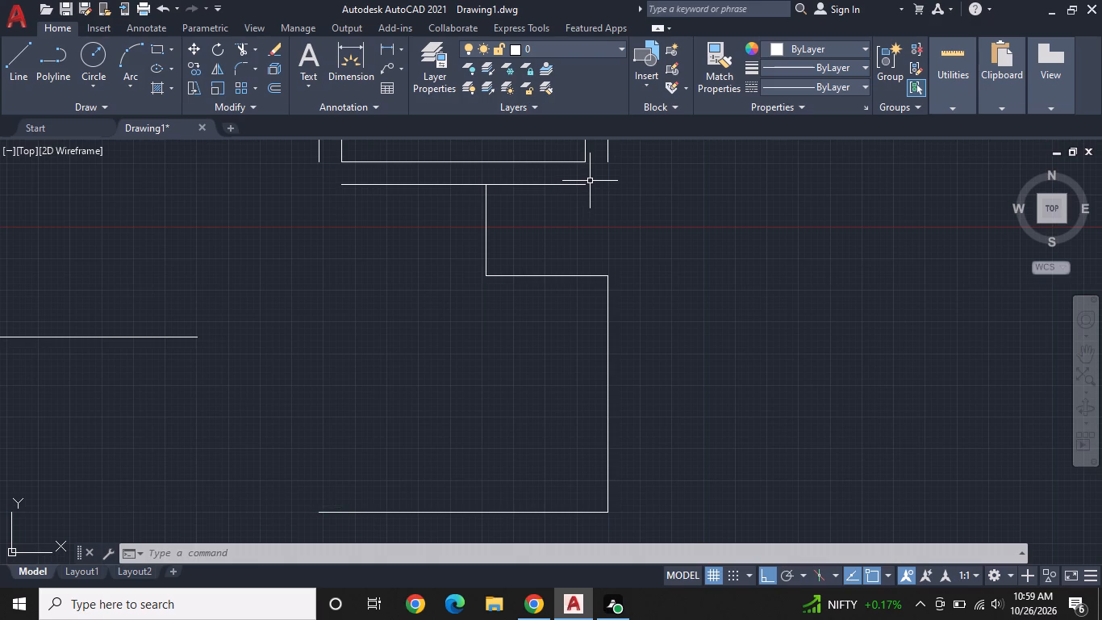
key(l)
key(space)
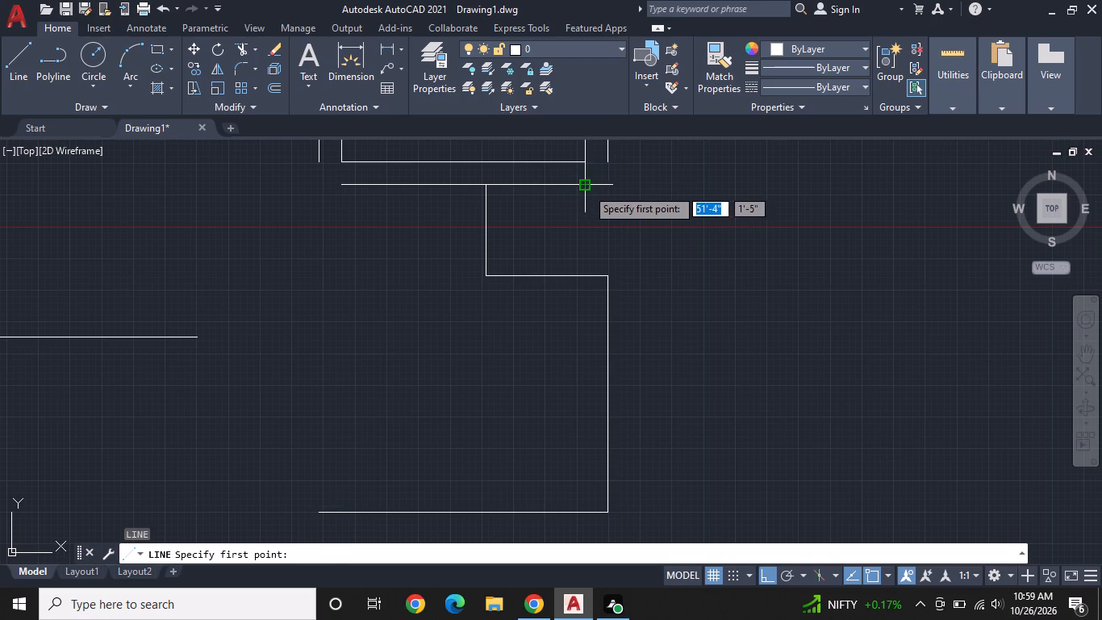
click(586, 188)
click(589, 276)
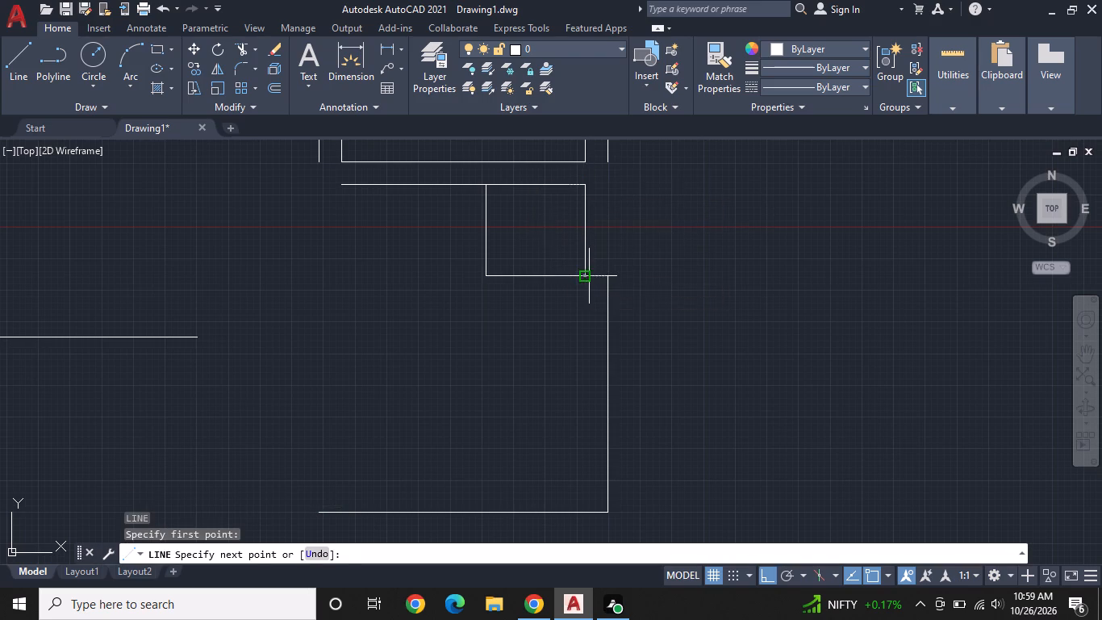
key(space)
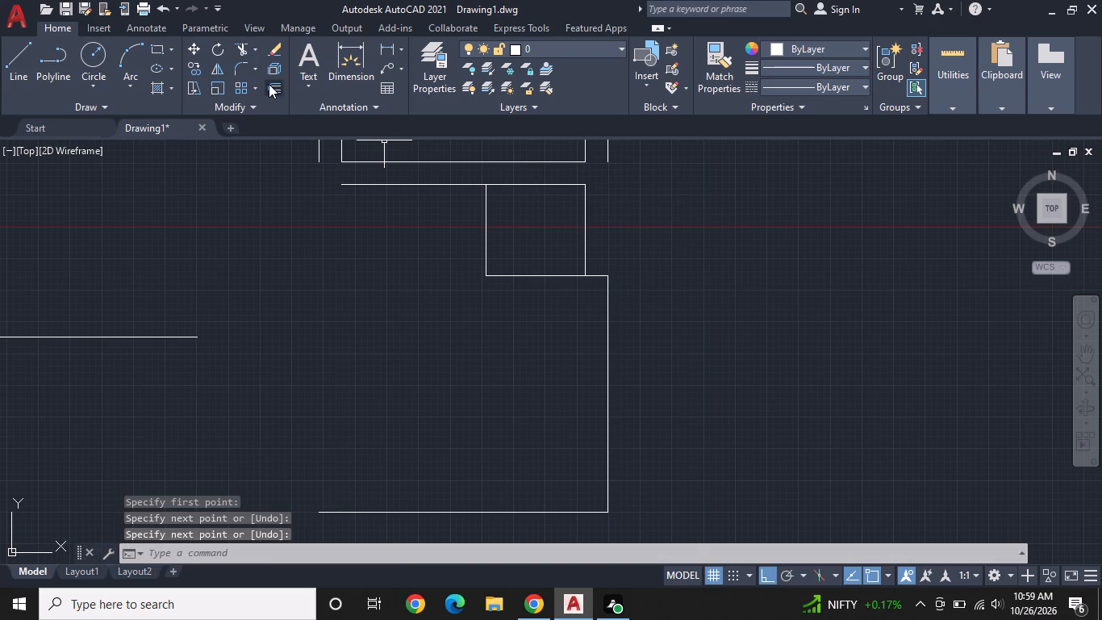
Offset the right, left and bottom sides of the small room 9" outward.
click(269, 83)
key(space)
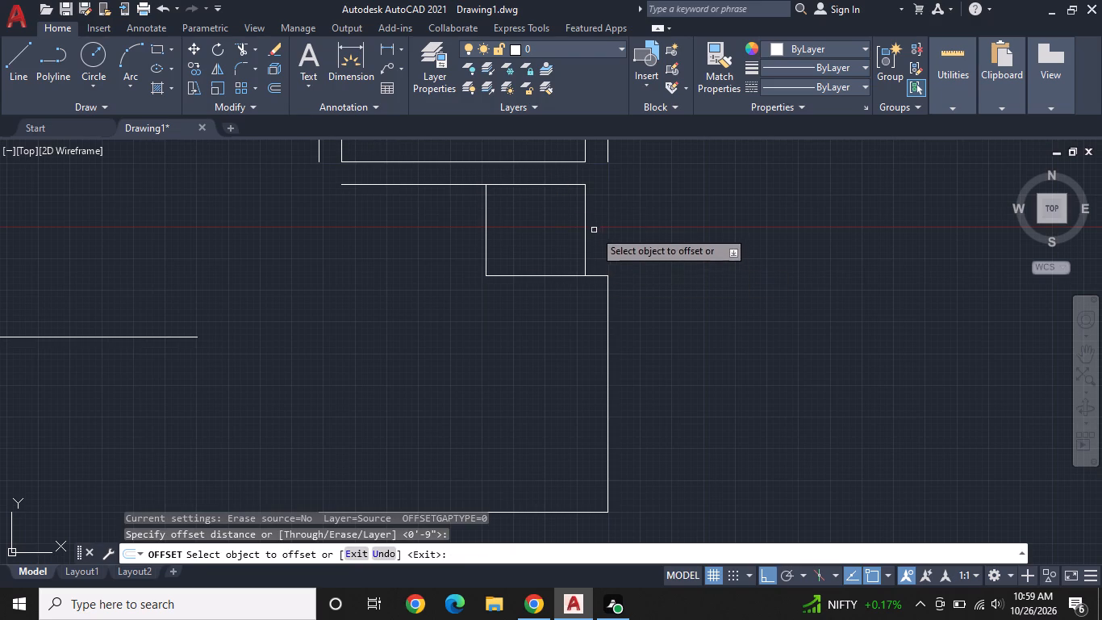
click(582, 228)
click(644, 231)
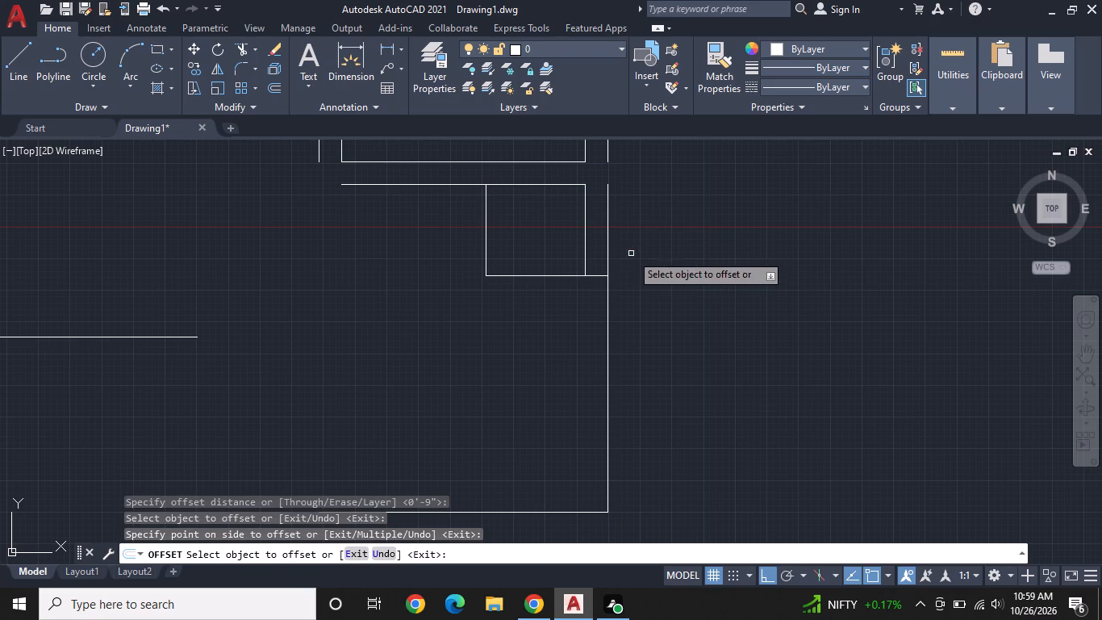
middle_drag(631, 253, 645, 336)
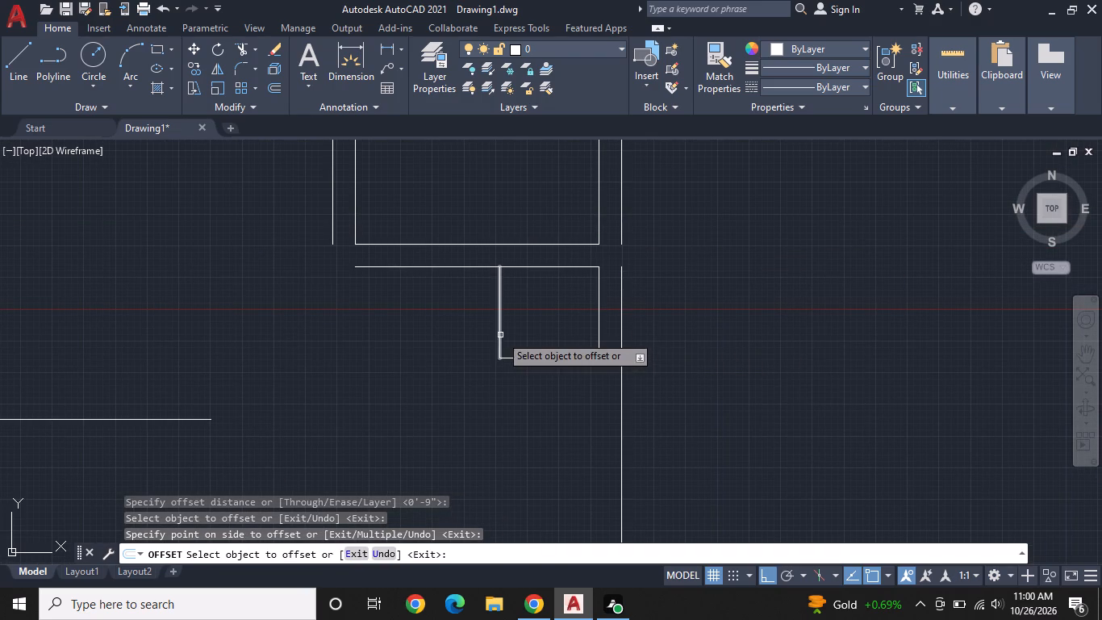
click(500, 335)
click(460, 340)
click(553, 358)
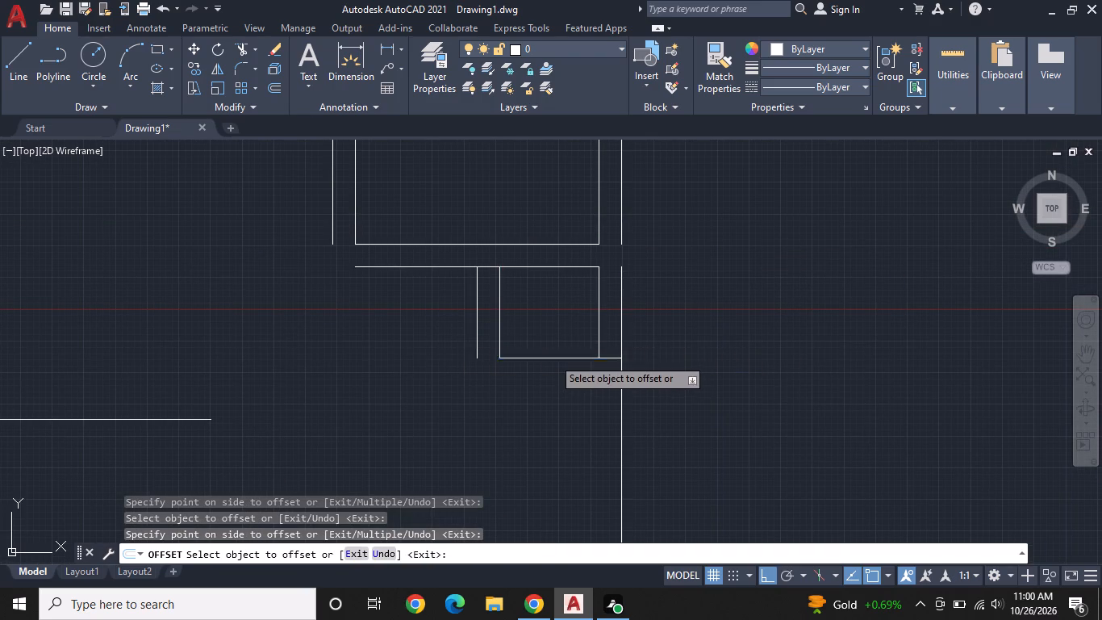
click(561, 375)
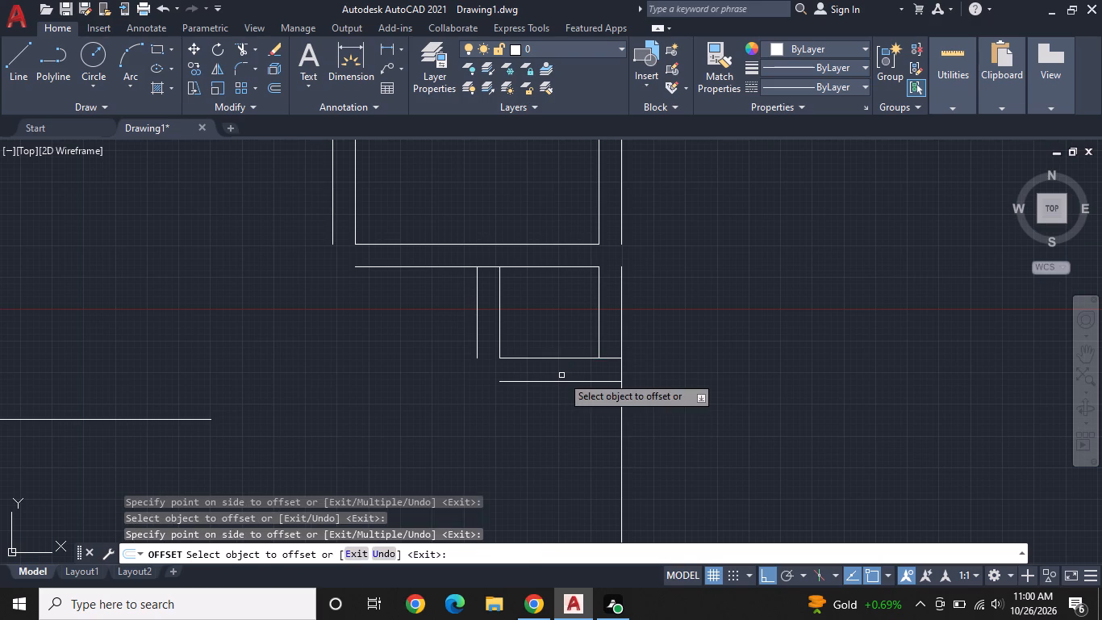
middle_drag(561, 375, 745, 268)
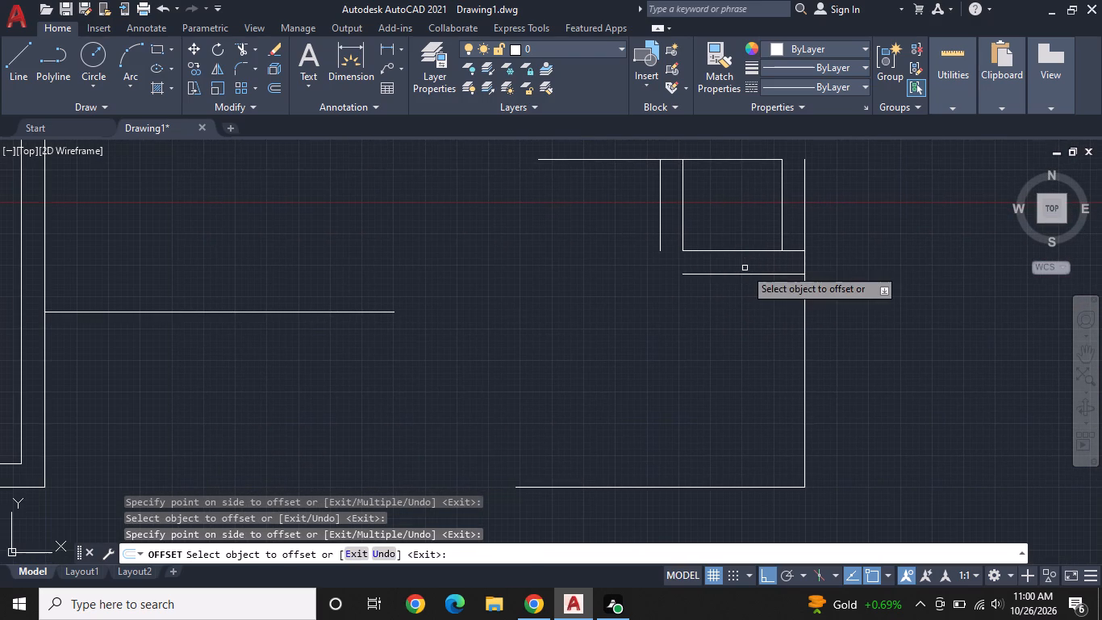
middle_drag(711, 306, 715, 262)
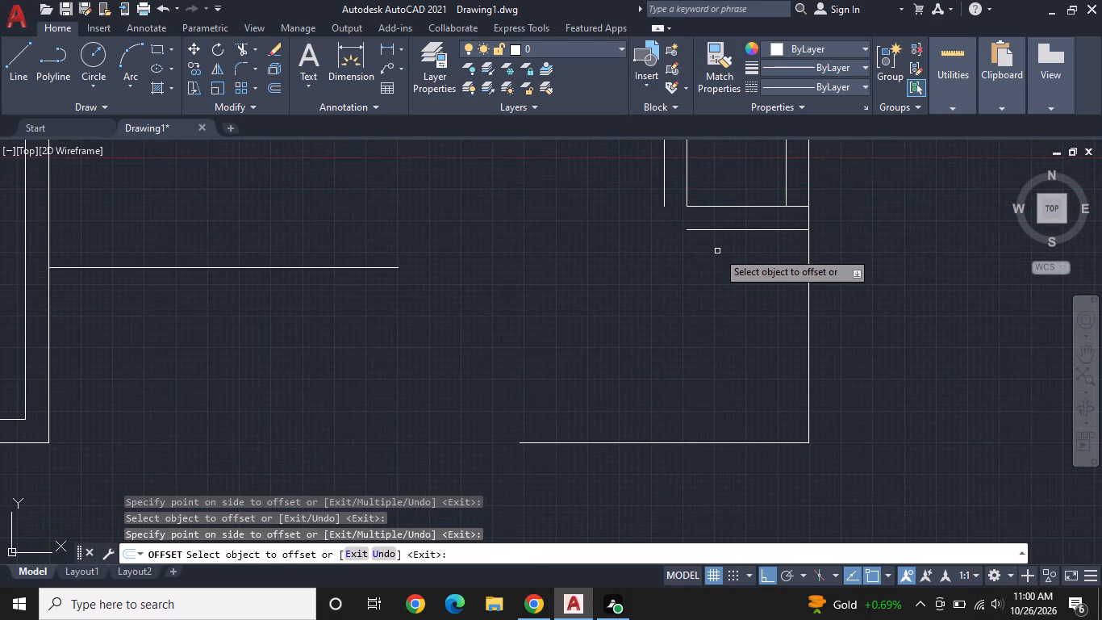
key(Escape)
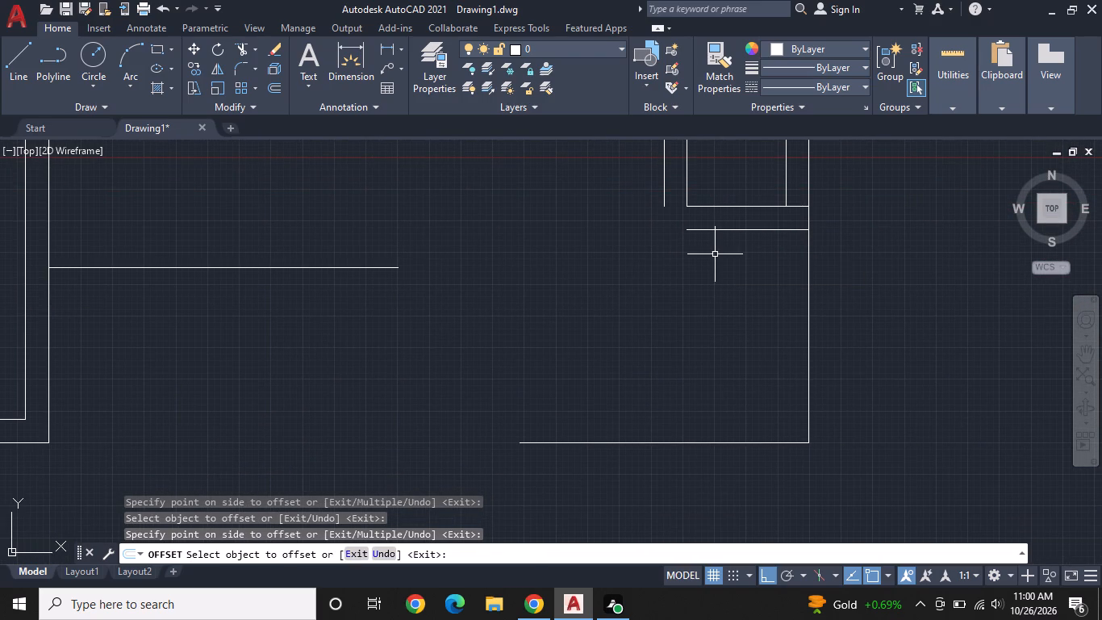
Draw a 7' vertical line from the left end of the small room's offset bottom line down to the long bottom line.
text(L)
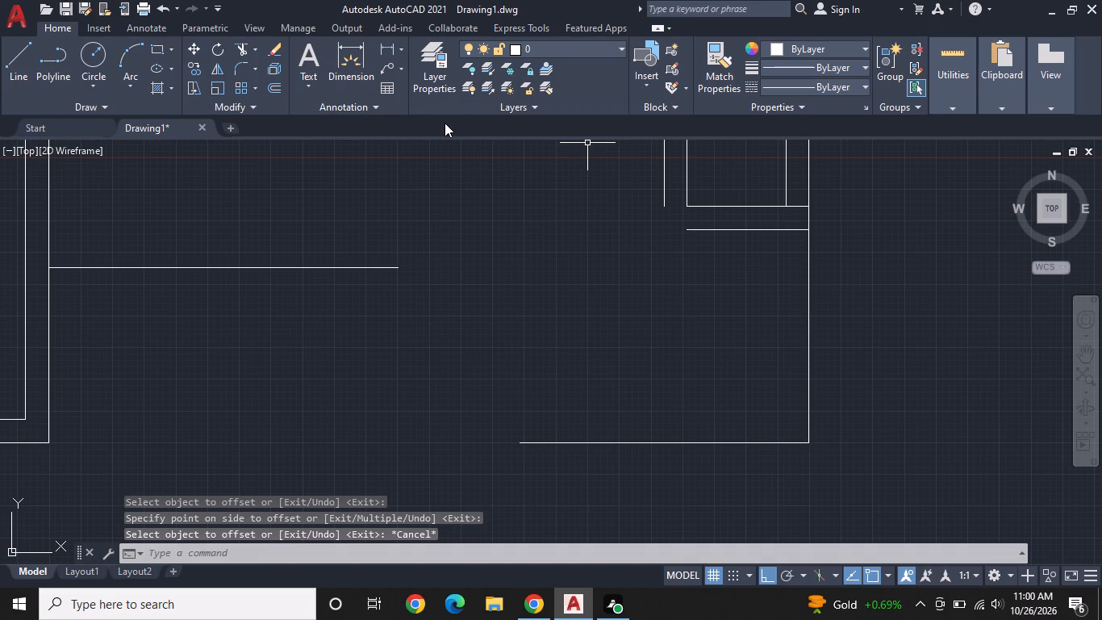
key(space)
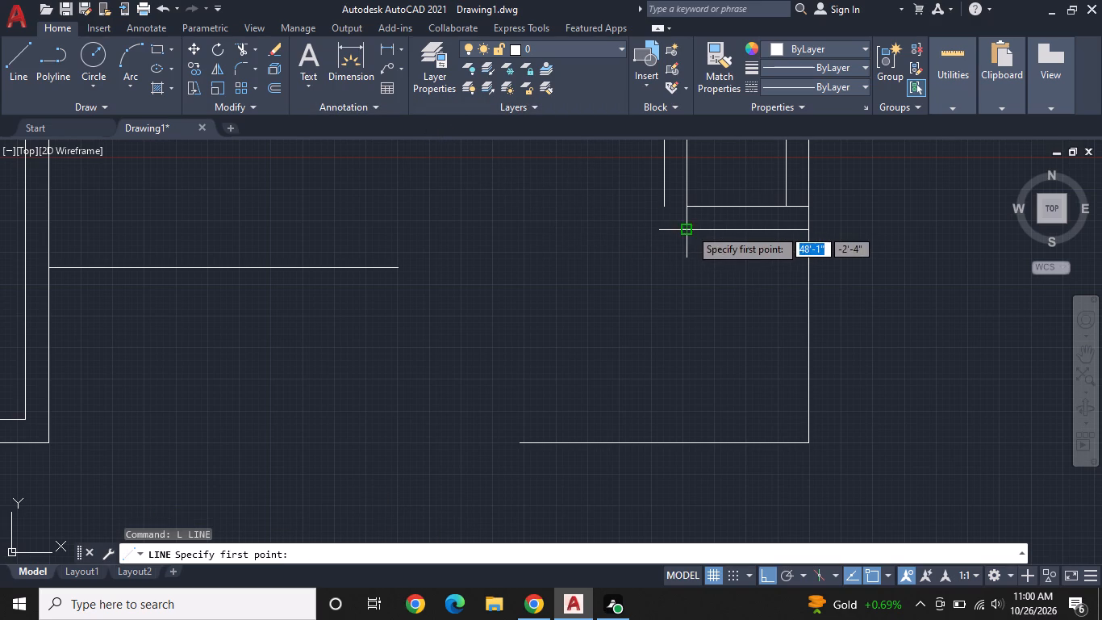
click(690, 228)
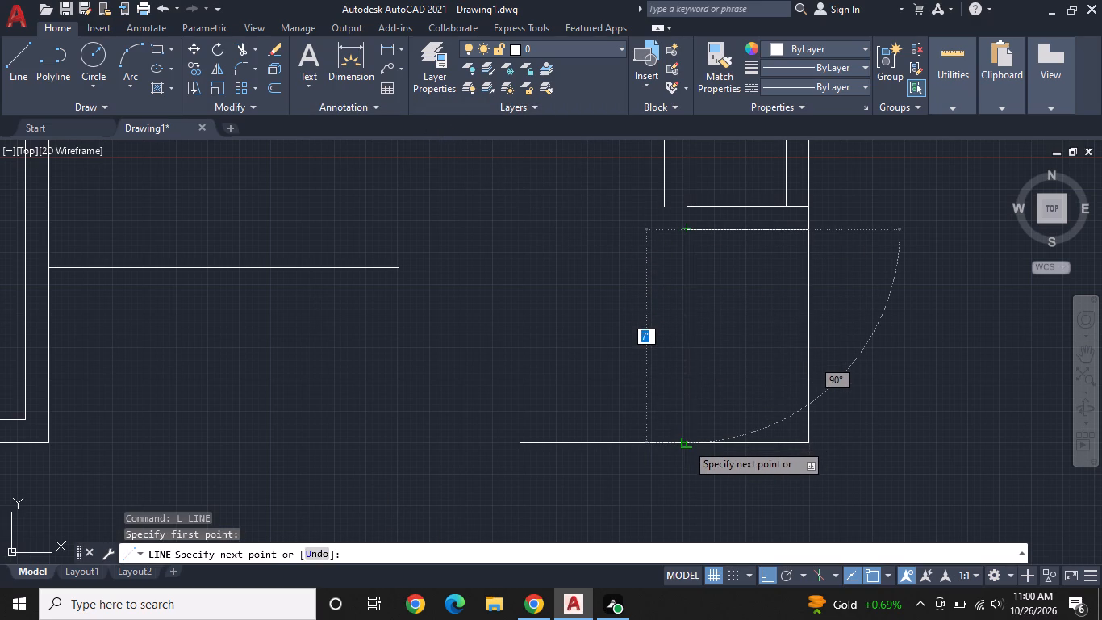
click(687, 443)
key(space)
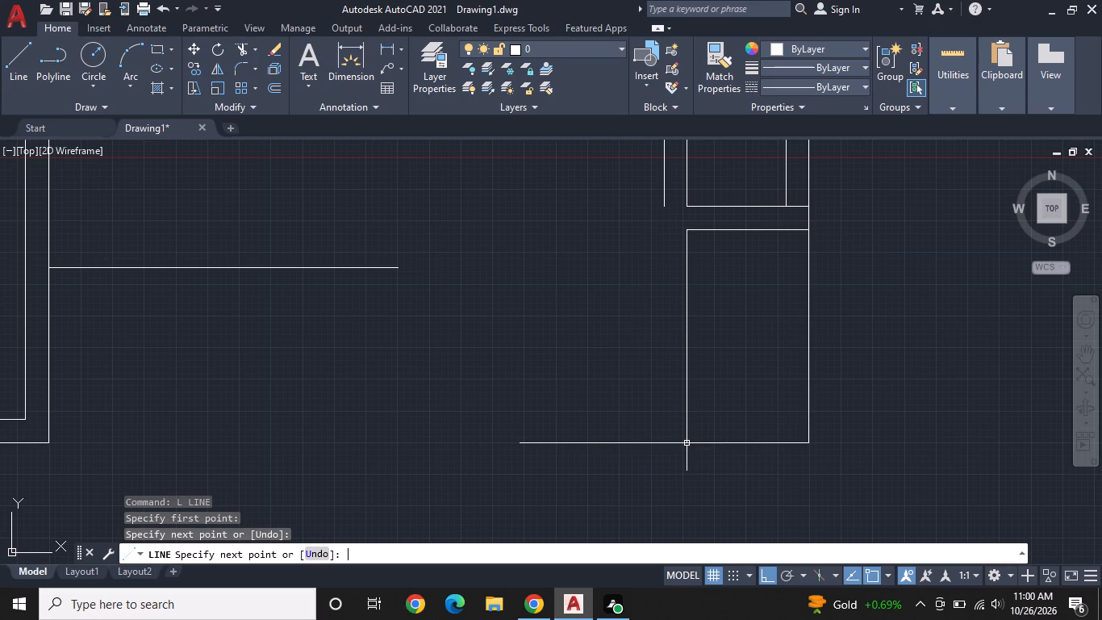
Offset the 7' vertical line 9" to the left, away from the lower-right room.
click(268, 90)
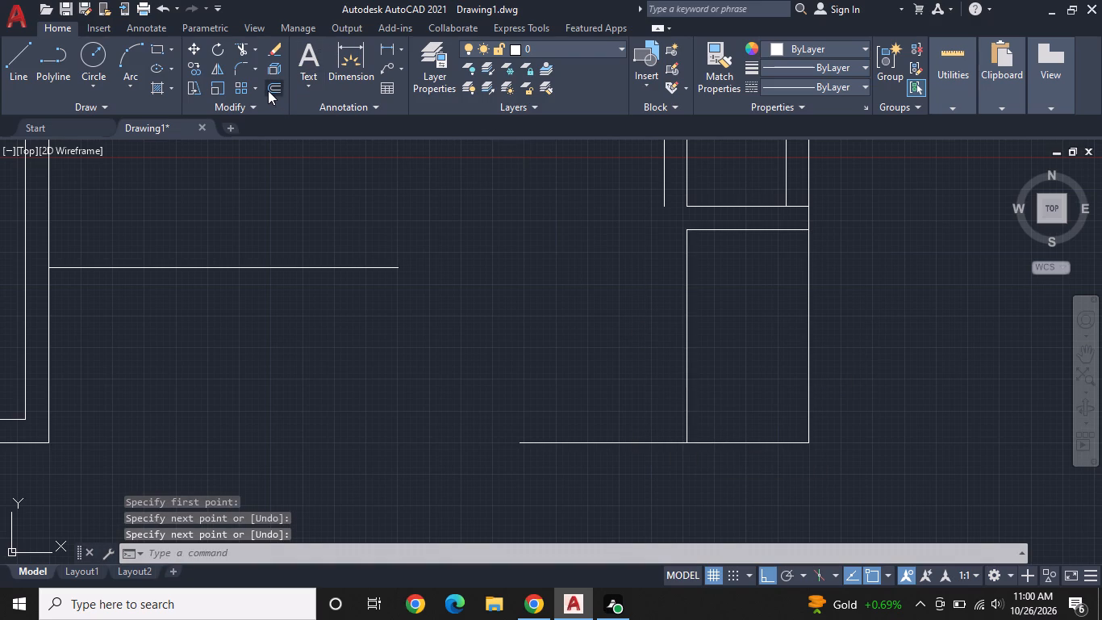
key(space)
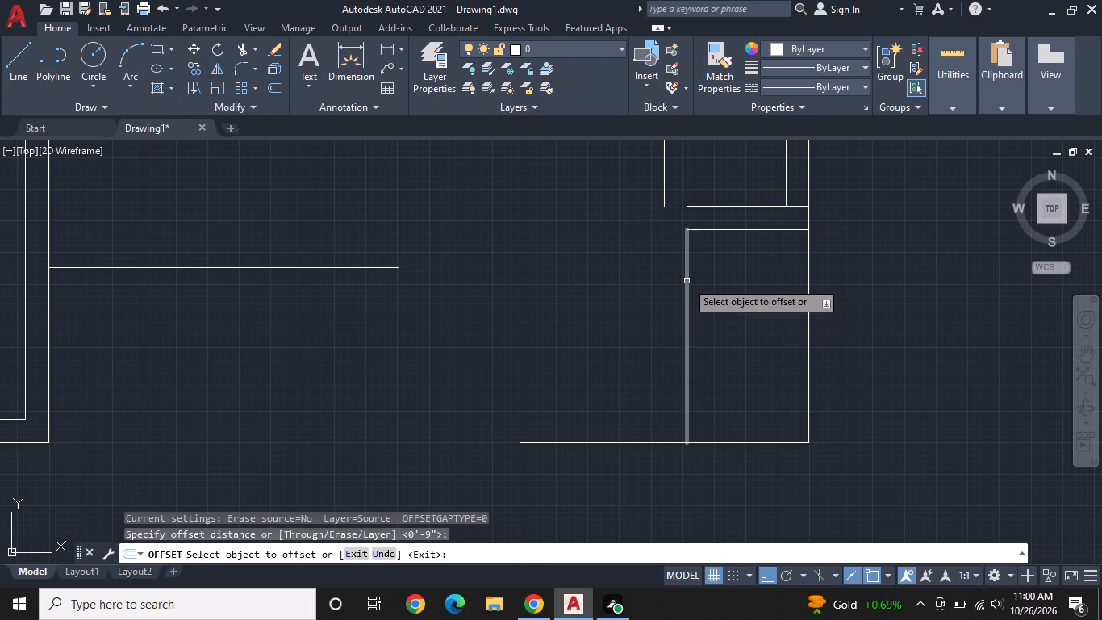
click(687, 278)
click(657, 291)
middle_drag(658, 287, 687, 266)
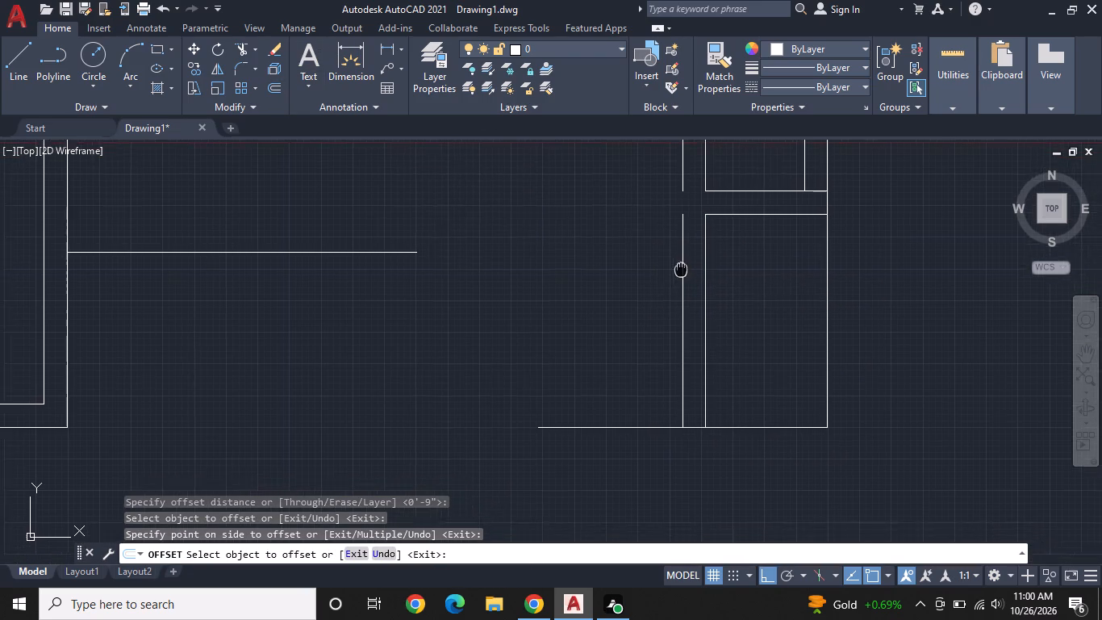
middle_drag(687, 266, 755, 248)
scroll(754, 239, down, 1)
middle_drag(733, 216, 728, 264)
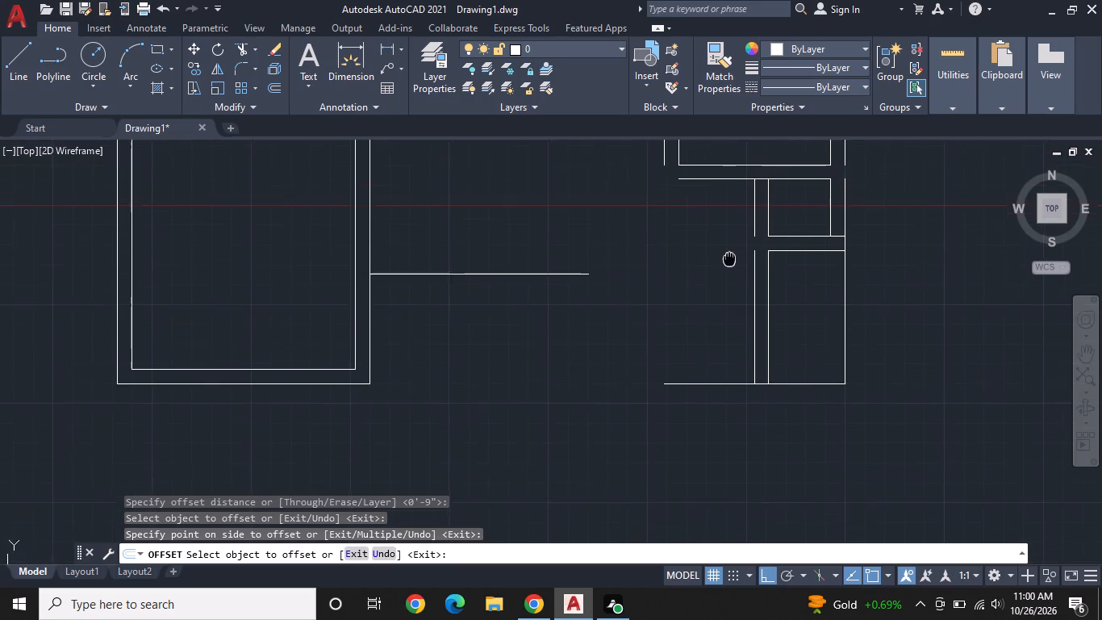
middle_drag(728, 264, 726, 274)
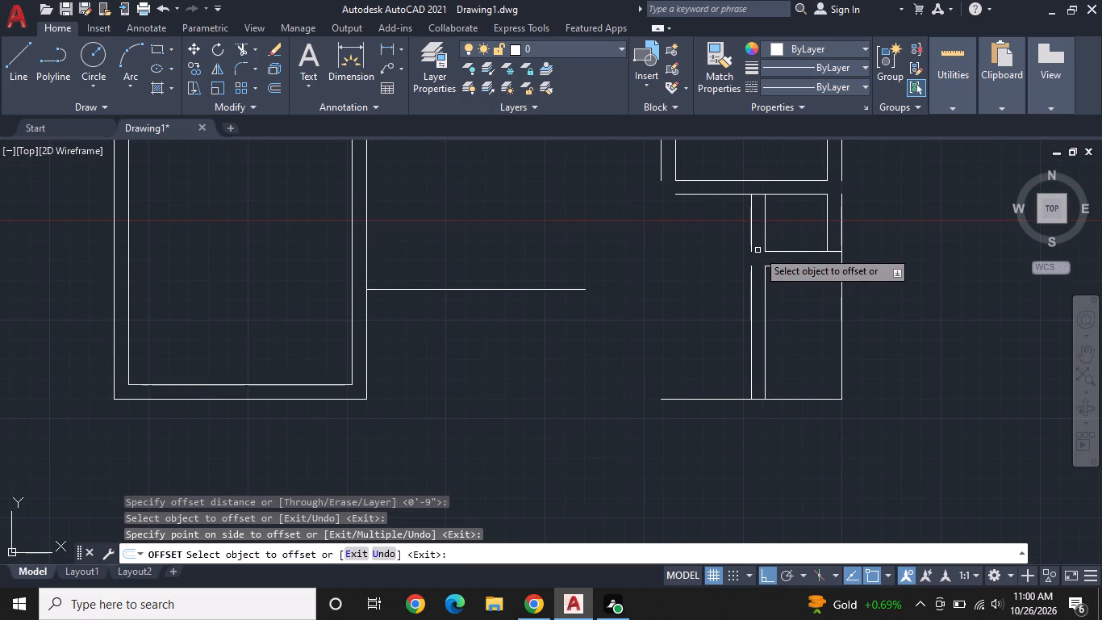
Extend the small room's two bottom wall lines left to its outer wall line, and that outer line down to the lower wall line.
key(Escape)
text(EX)
key(space)
click(773, 250)
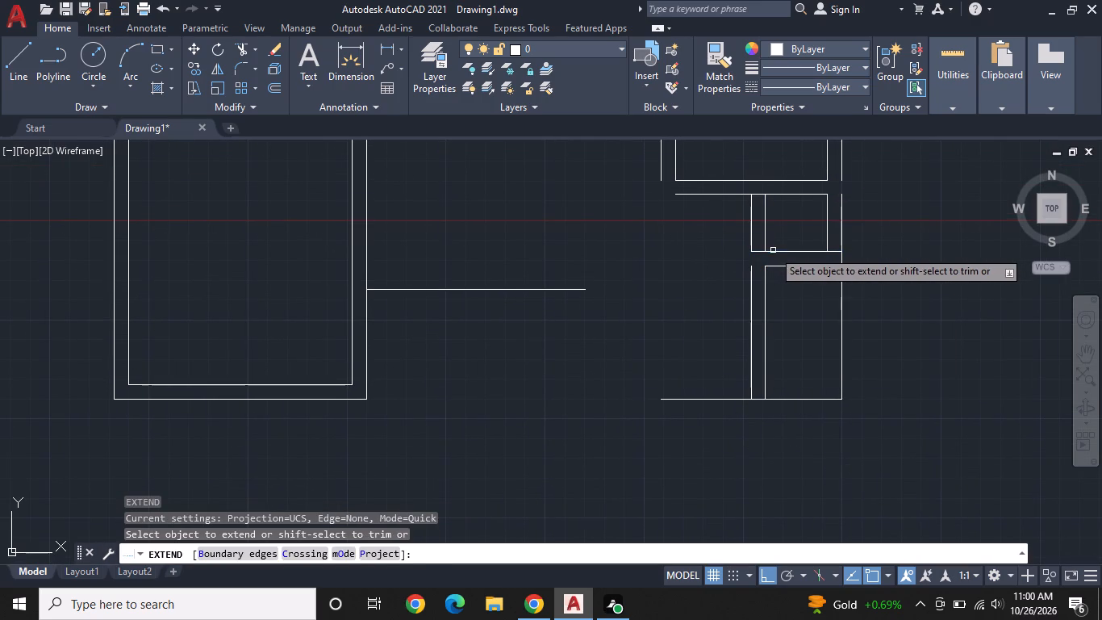
click(774, 268)
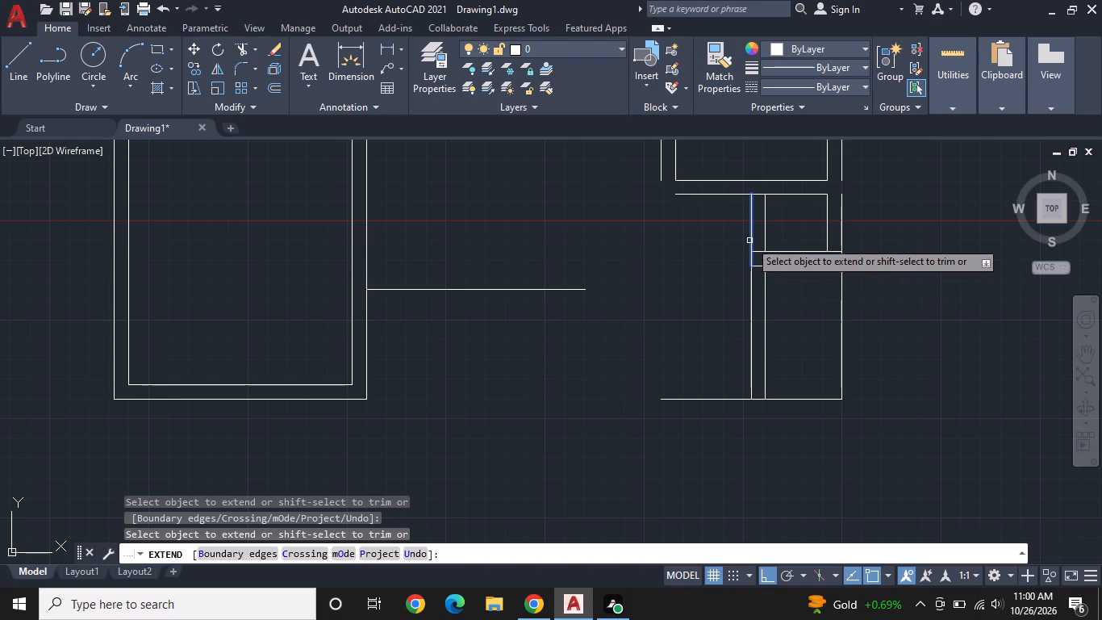
click(749, 241)
middle_drag(779, 303, 787, 264)
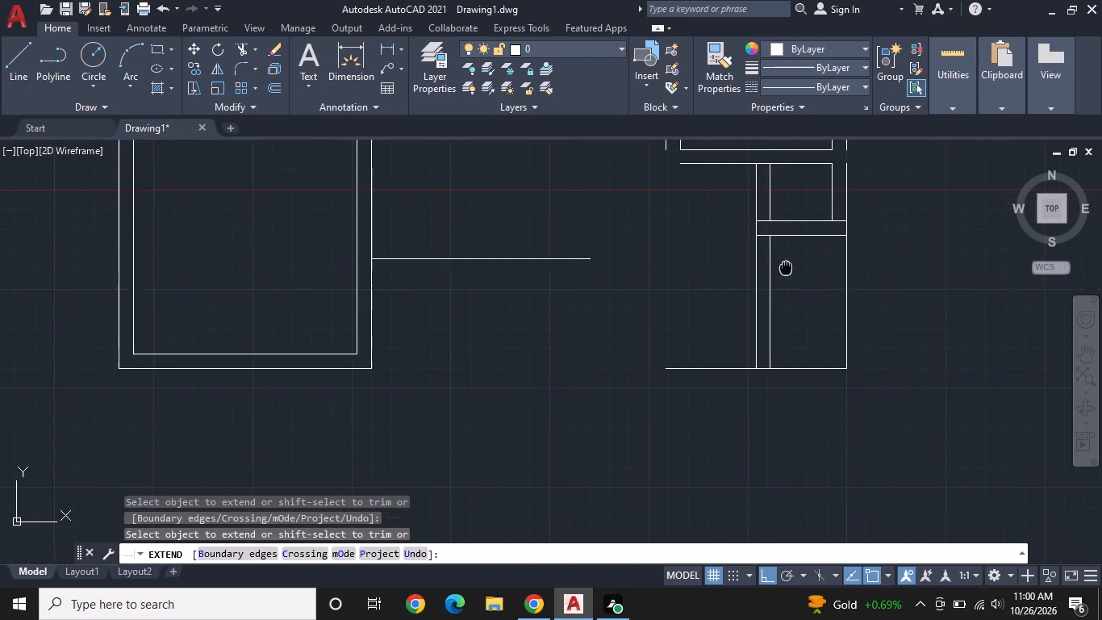
middle_drag(787, 264, 794, 244)
middle_drag(726, 219, 725, 264)
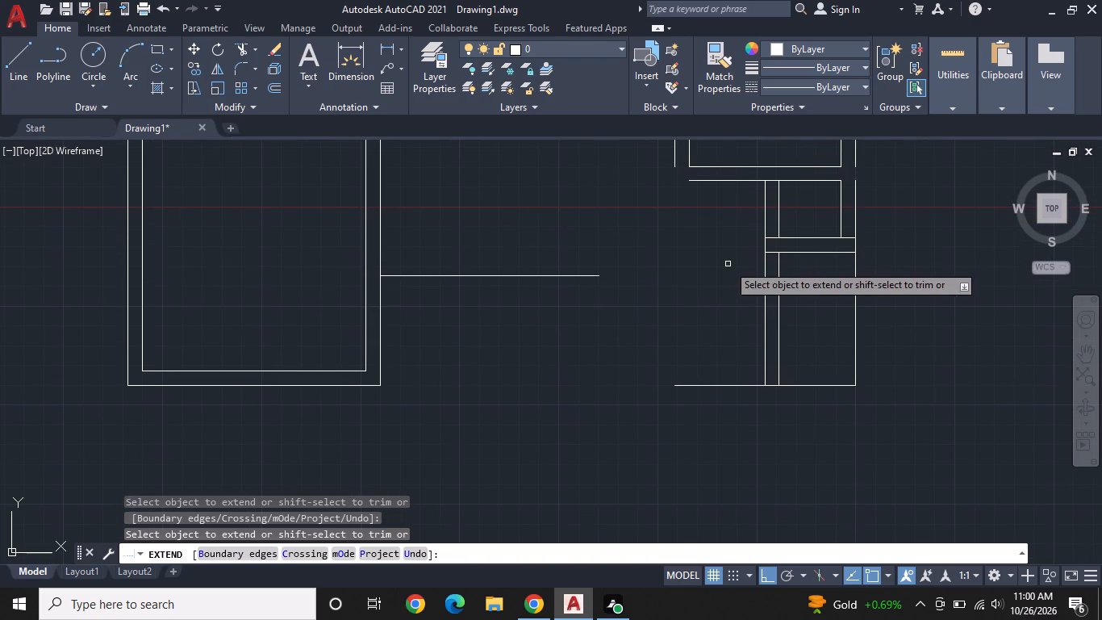
scroll(731, 261, up, 1)
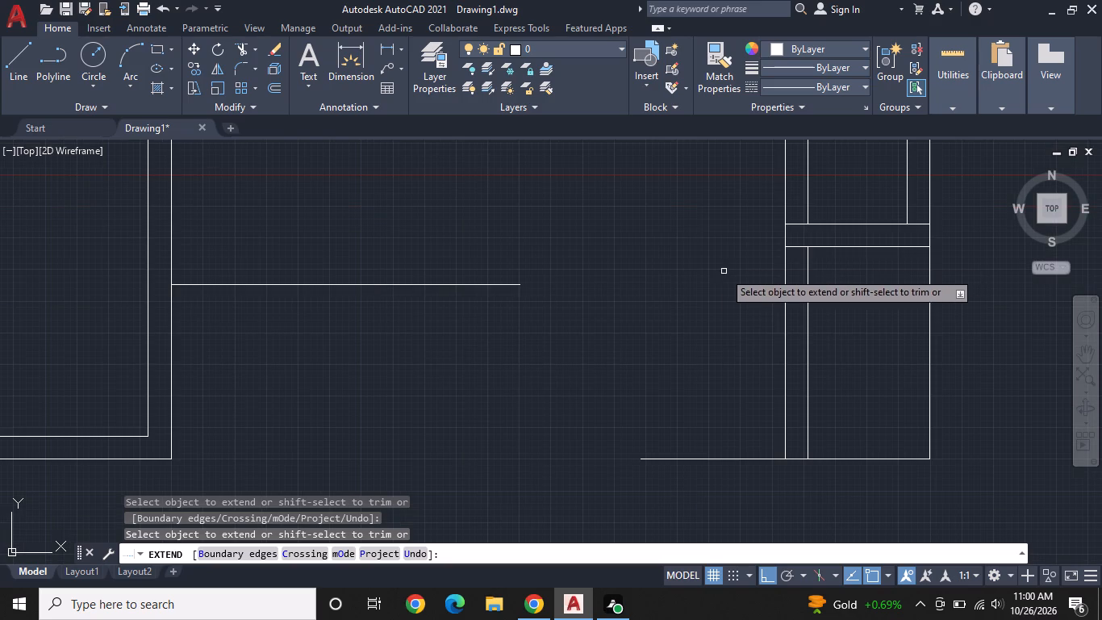
middle_drag(702, 289, 761, 282)
key(Escape)
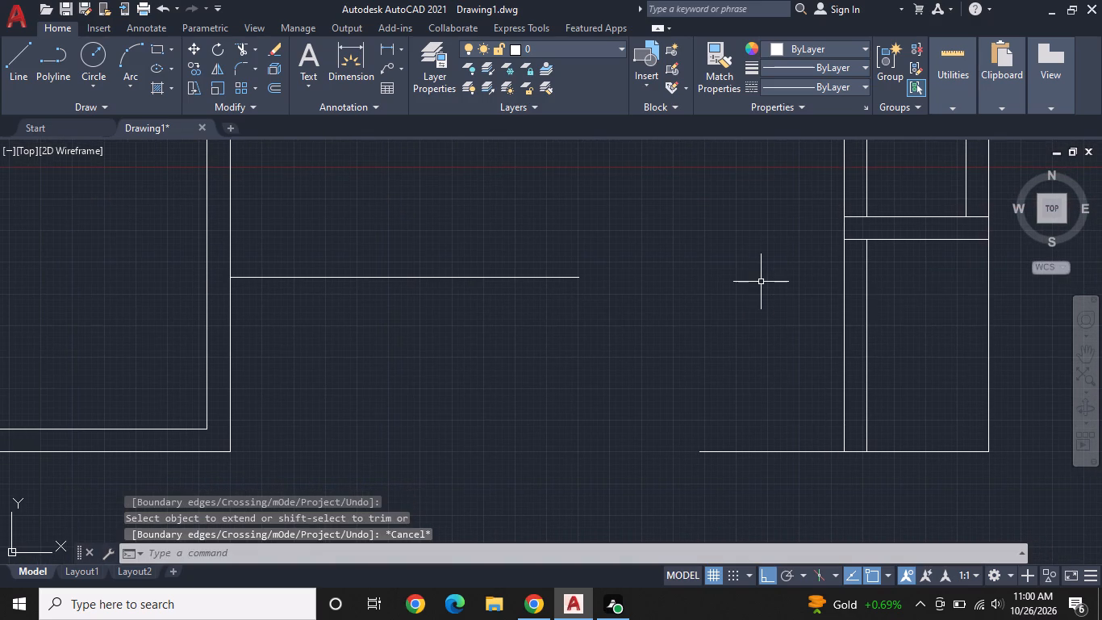
Draw a line from the lower end of the 7' wall's left offset line, 7'6" to the left and 11' straight up.
text(L)
key(space)
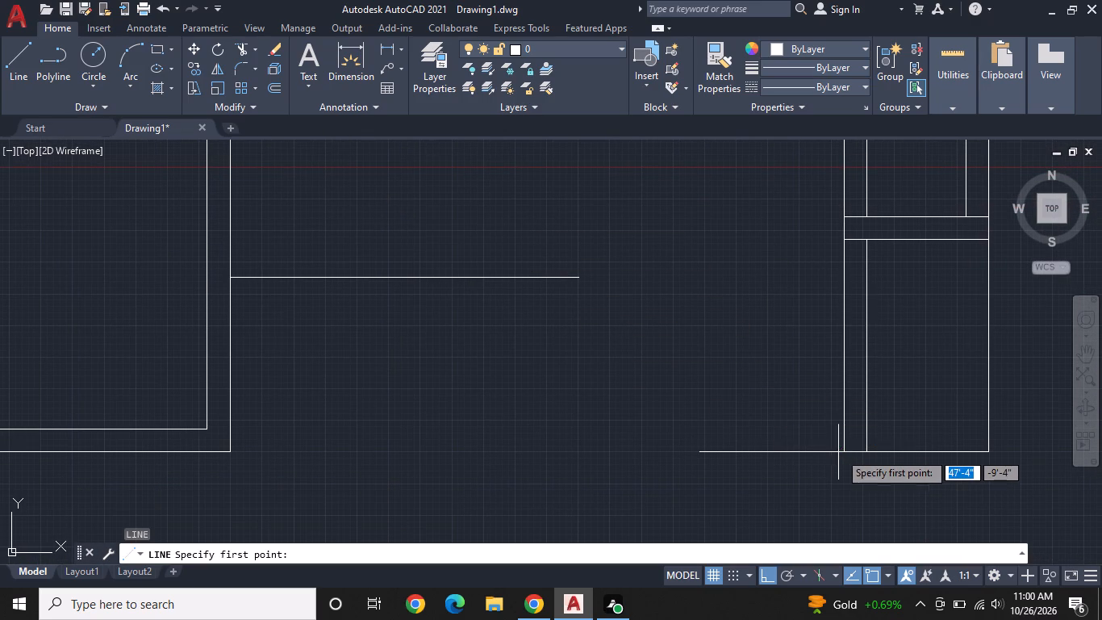
click(845, 454)
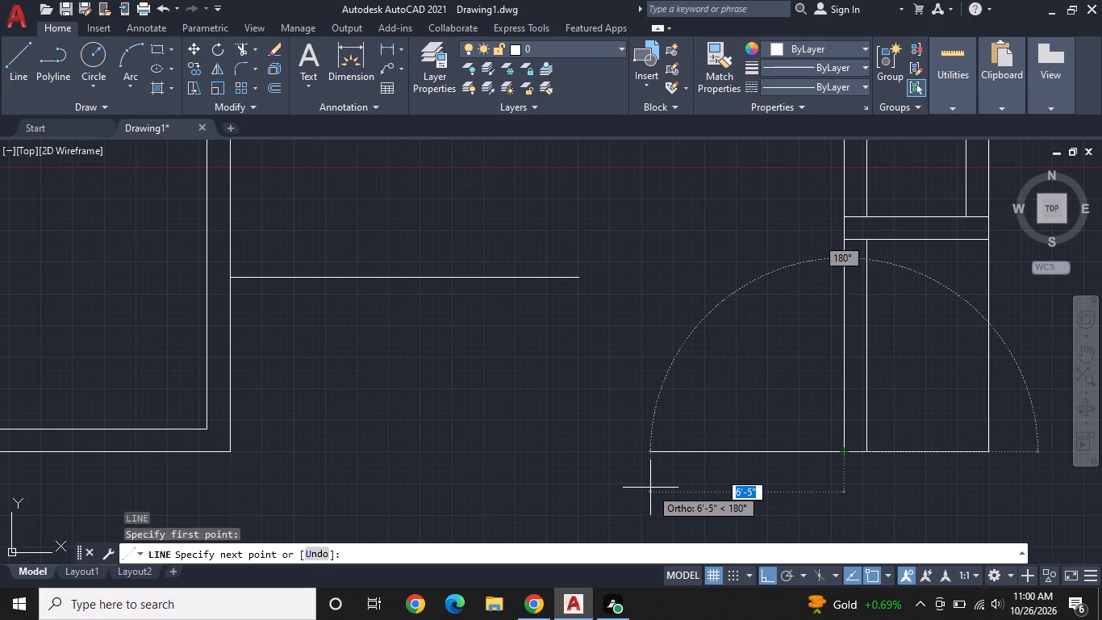
text(7')
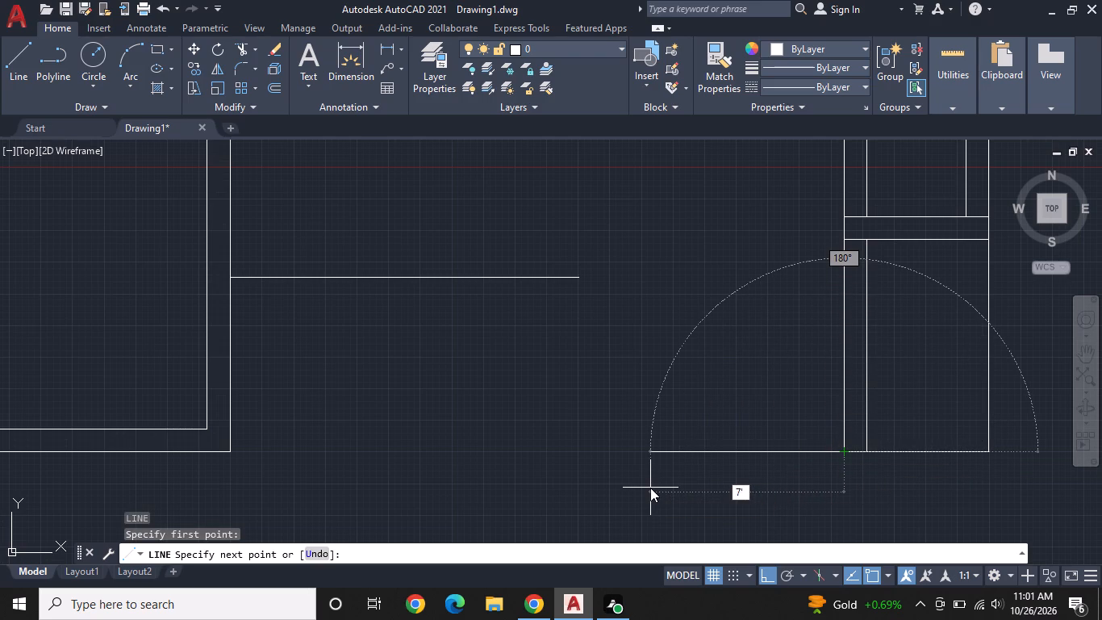
key(6)
key(shift+quotedbl)
key(Return)
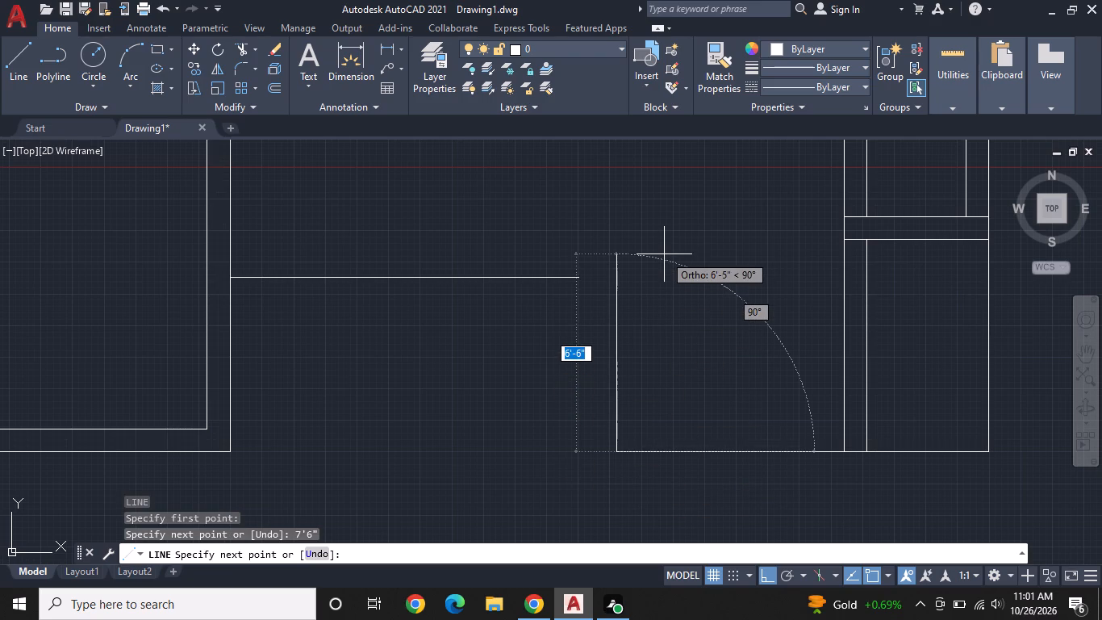
text(11')
key(Return)
Continue from the top of the 11' line with a 9" horizontal segment to the left, and end the line.
scroll(662, 260, down, 2)
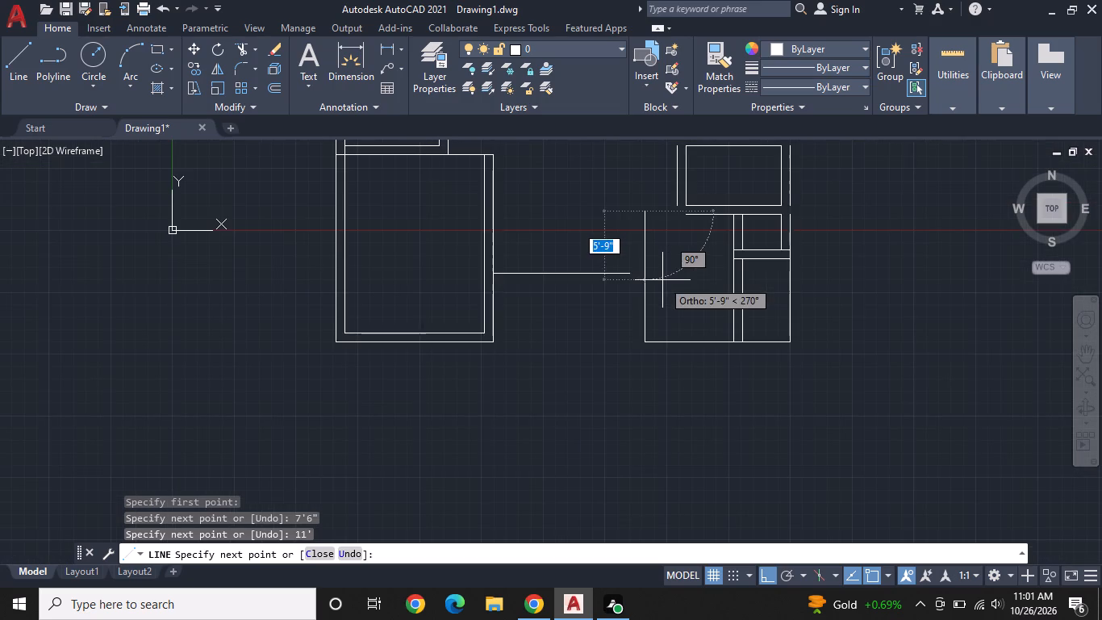
middle_drag(662, 284, 661, 350)
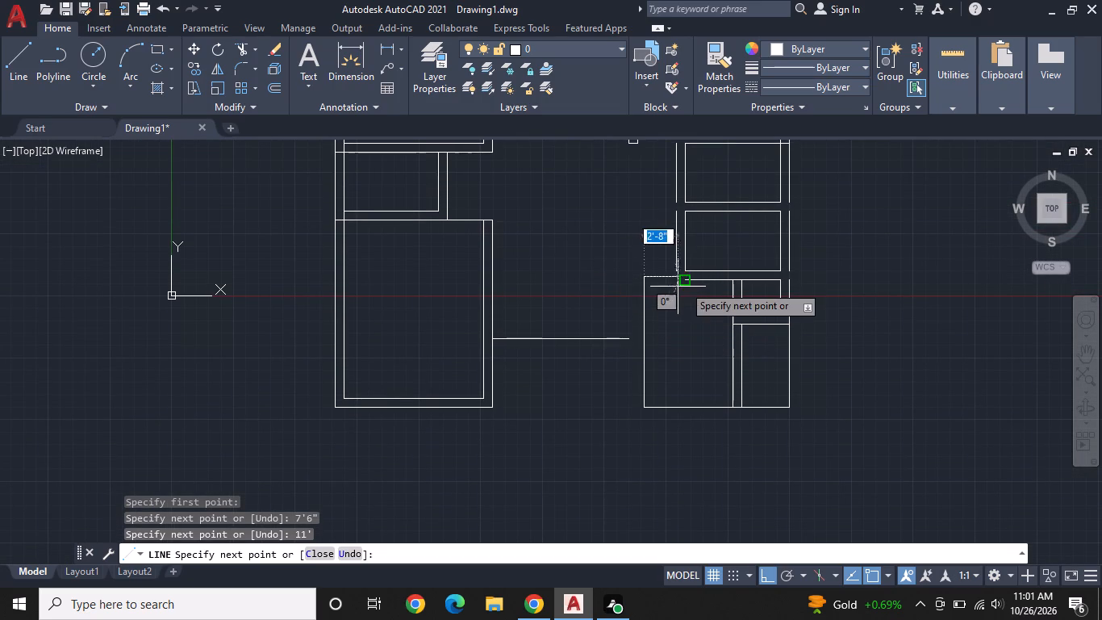
scroll(694, 282, up, 3)
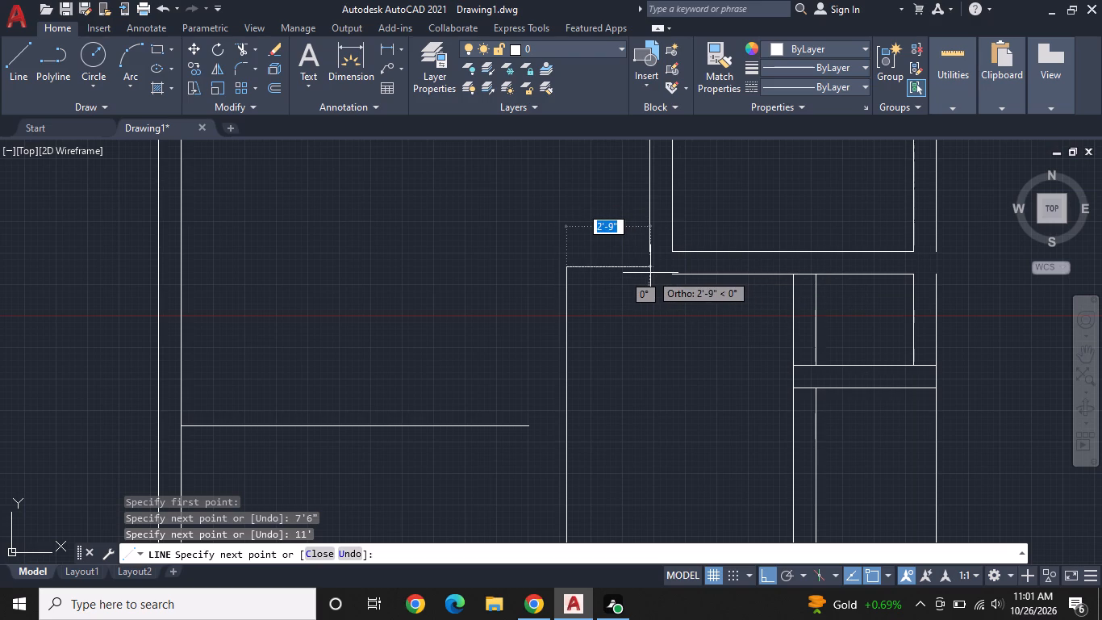
scroll(650, 273, up, 1)
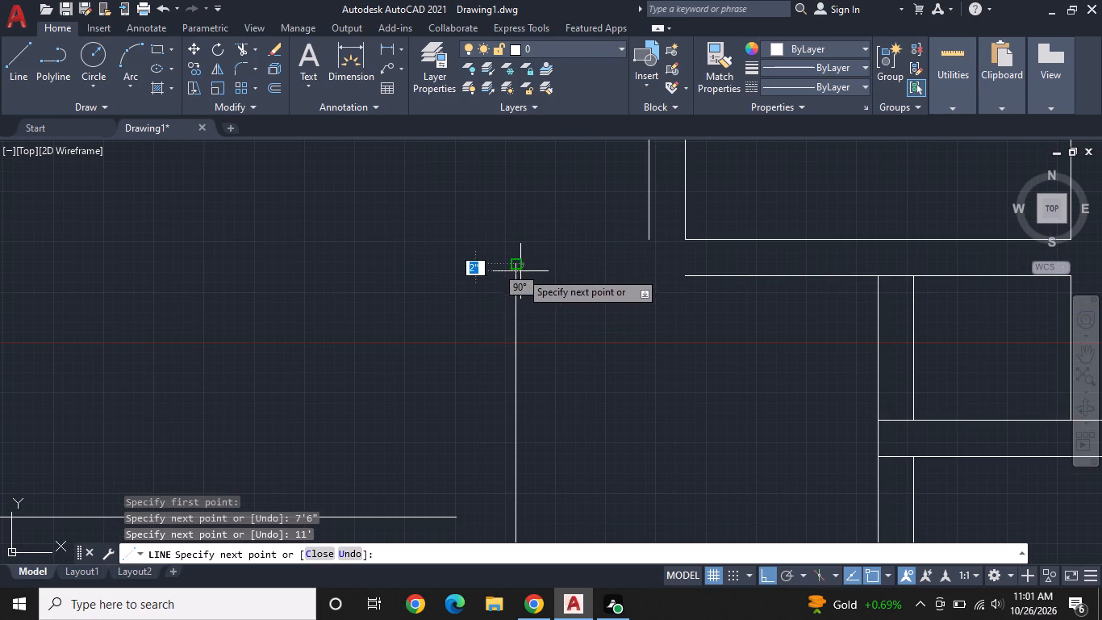
text(9")
key(Return)
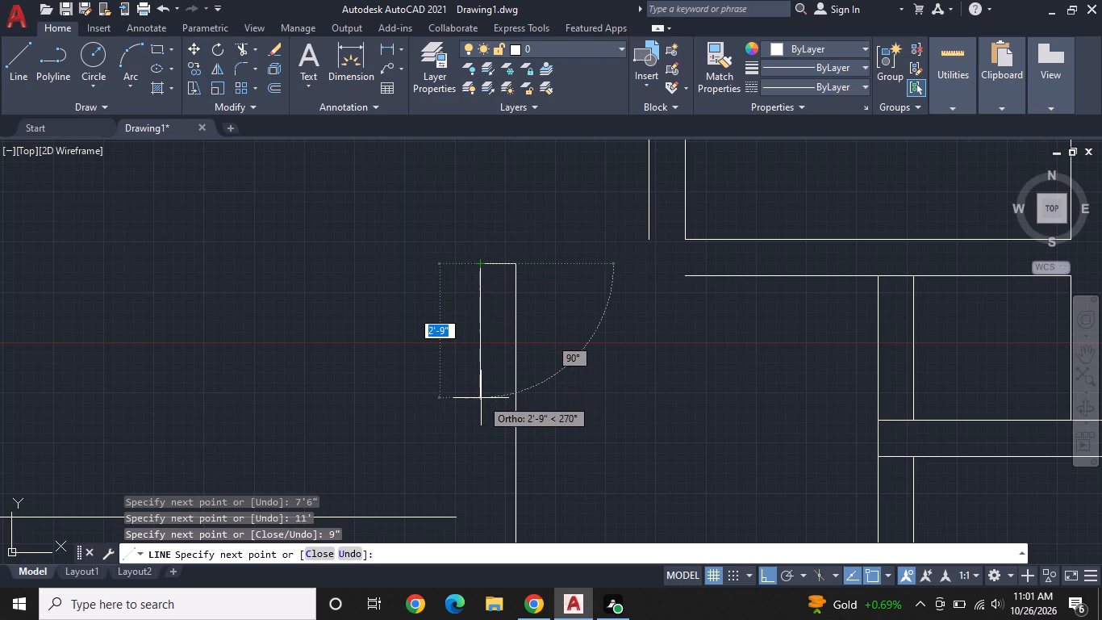
middle_drag(481, 398, 513, 316)
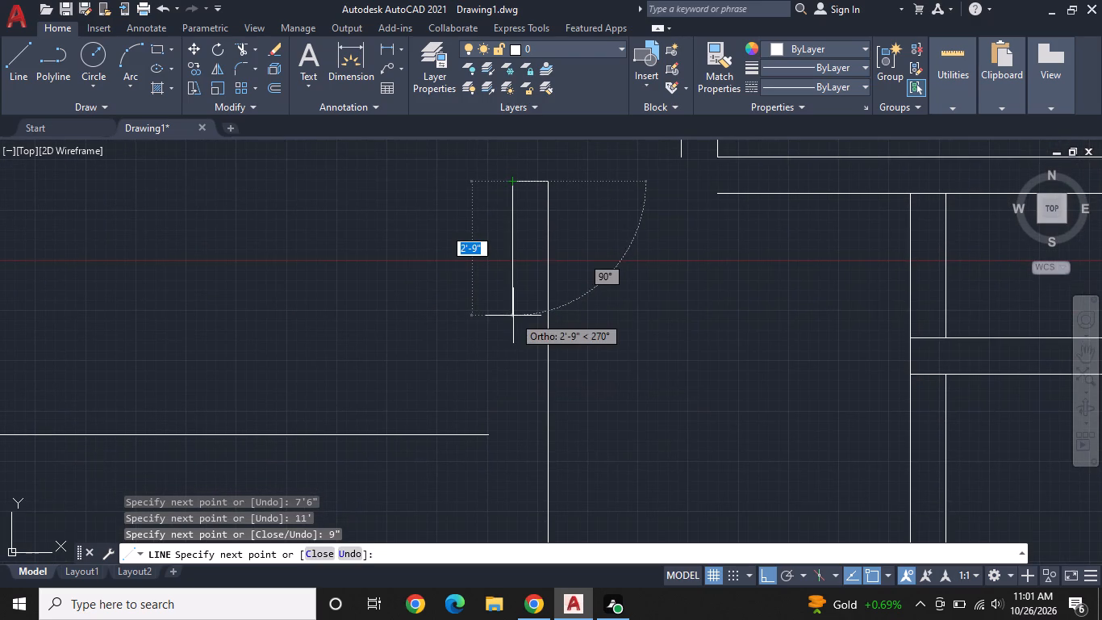
middle_drag(521, 413, 538, 266)
scroll(538, 267, down, 1)
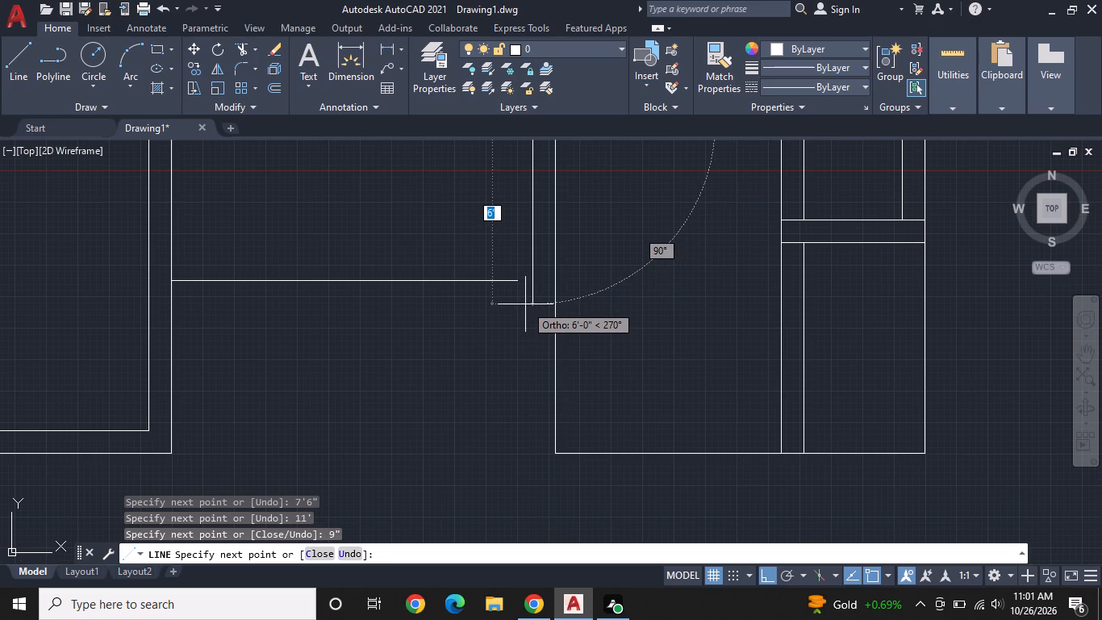
middle_drag(525, 304, 647, 390)
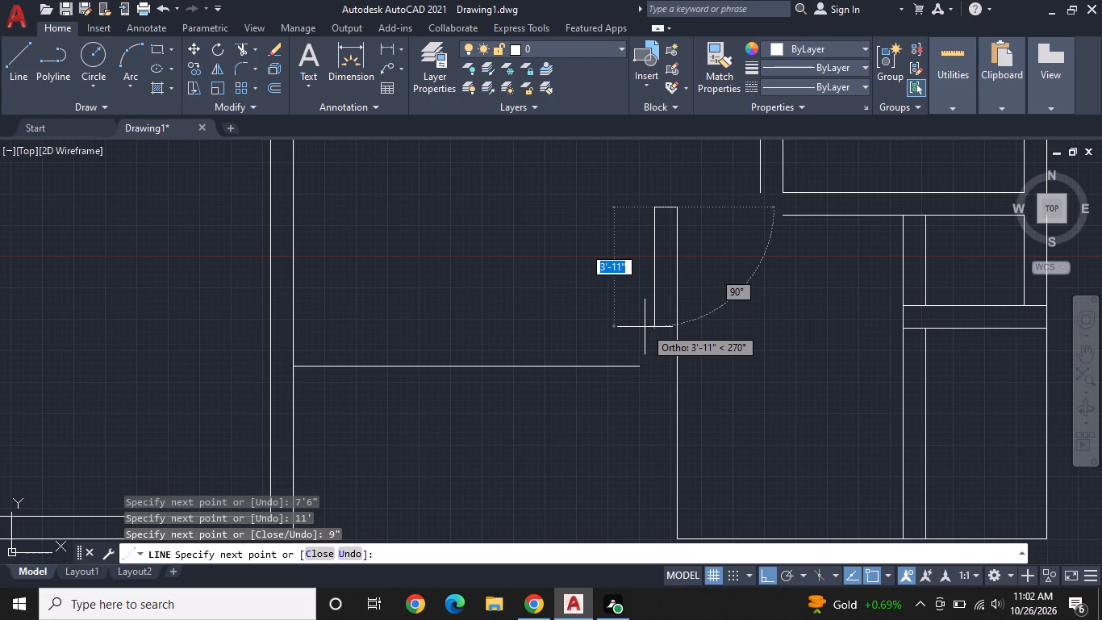
middle_drag(645, 327, 655, 325)
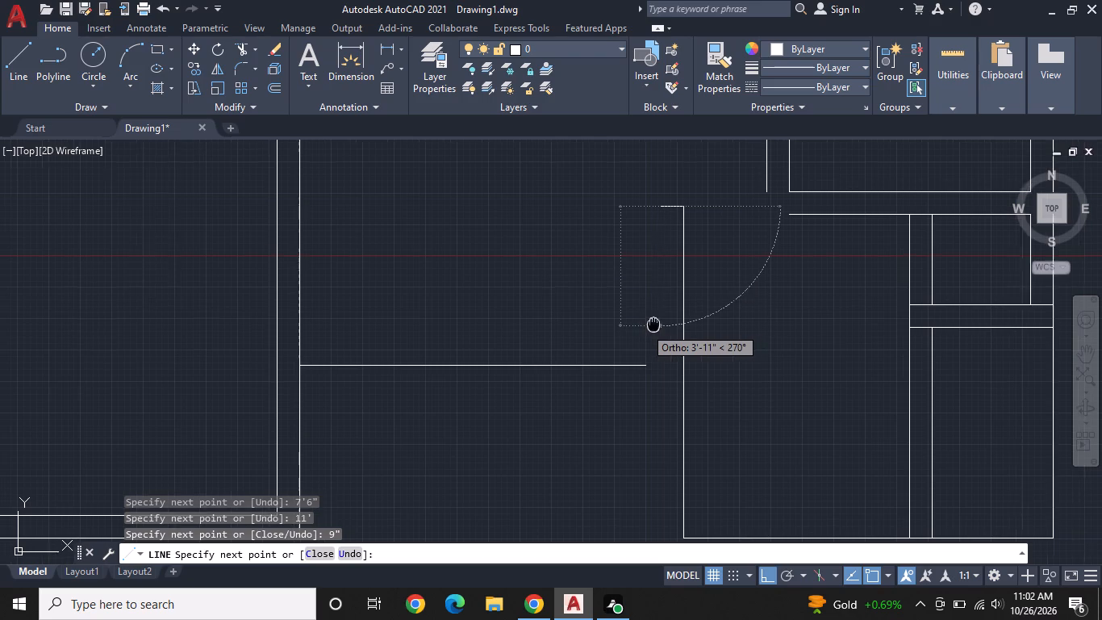
middle_drag(655, 325, 720, 320)
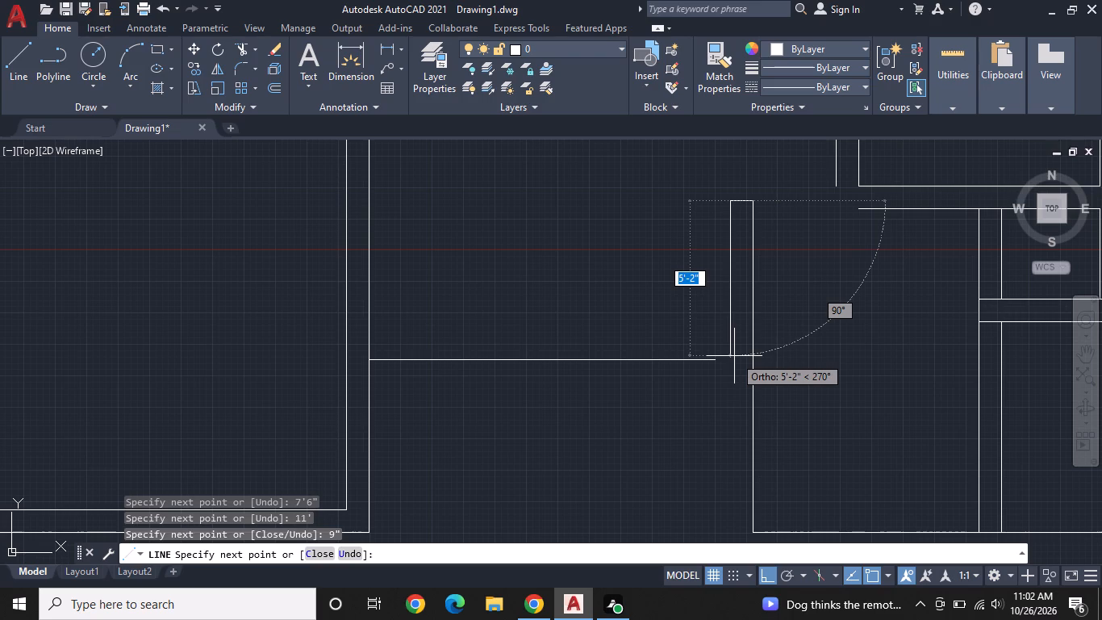
middle_drag(727, 395, 723, 385)
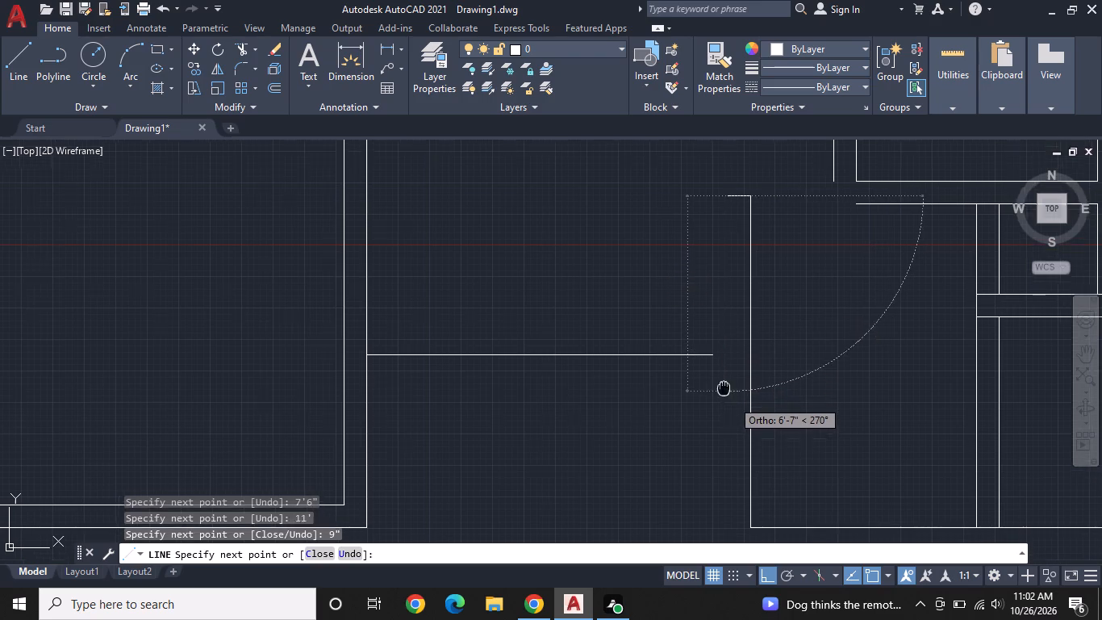
middle_drag(723, 385, 720, 354)
key(Escape)
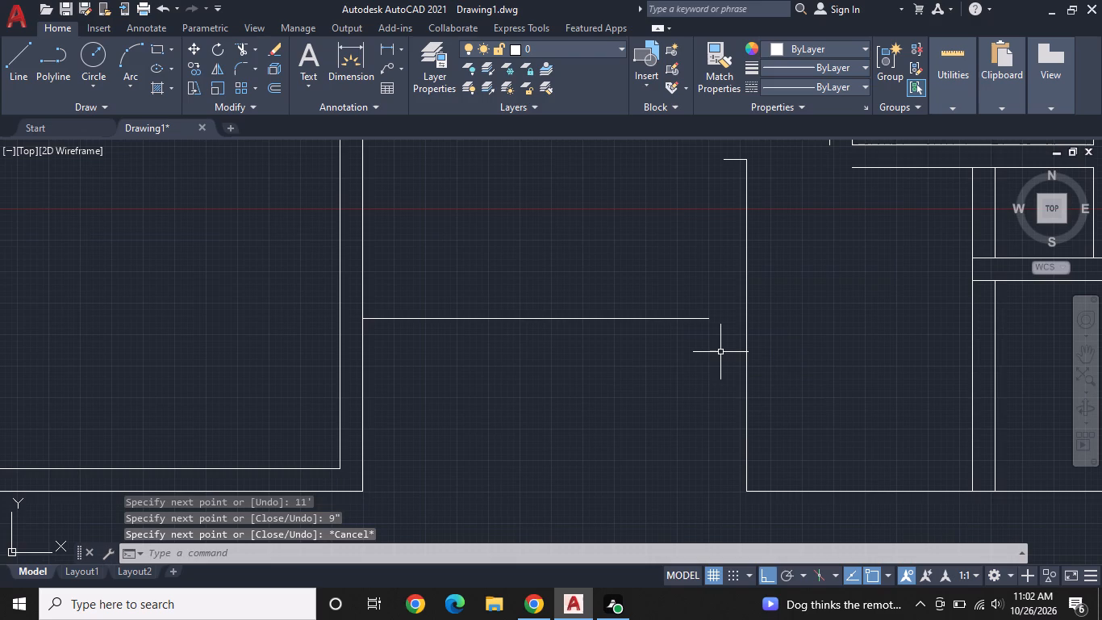
Erase the loose horizontal line projecting right from the lower-left room's outer wall.
click(643, 318)
right_click(643, 318)
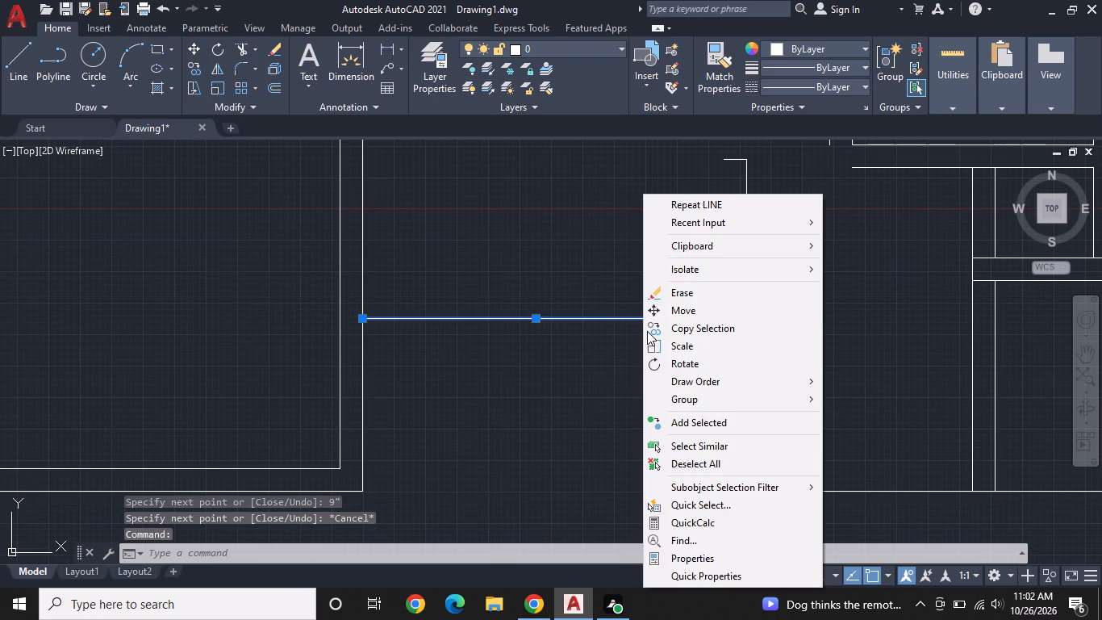
click(698, 291)
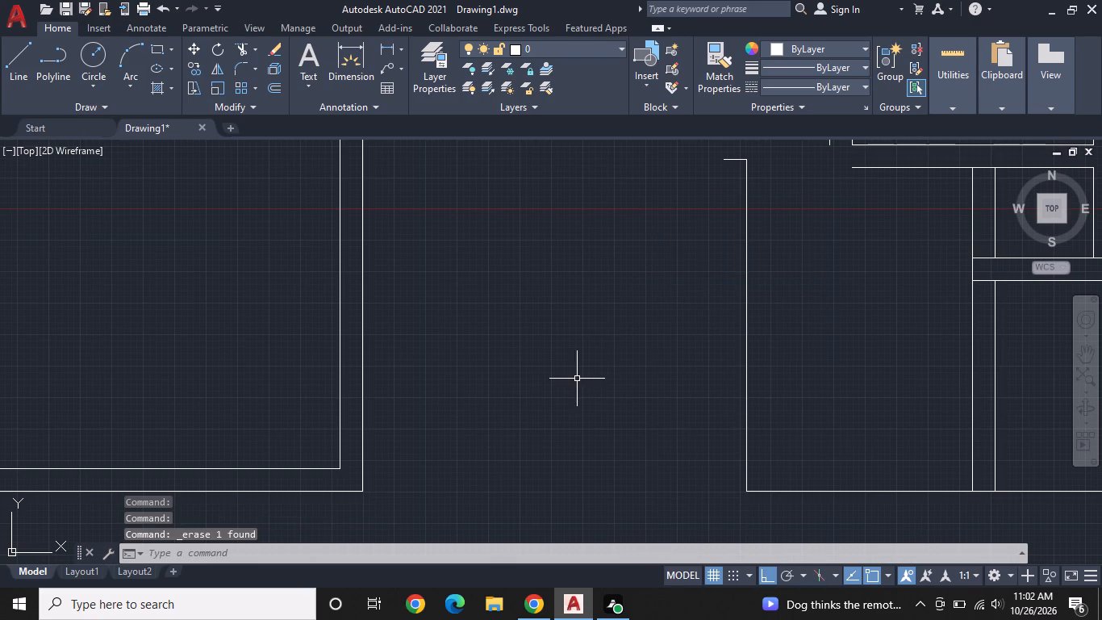
Draw a line from the 9" segment's left end, about 7'6" straight down and 12' left to the lower-left room's outer wall.
middle_drag(575, 389, 615, 340)
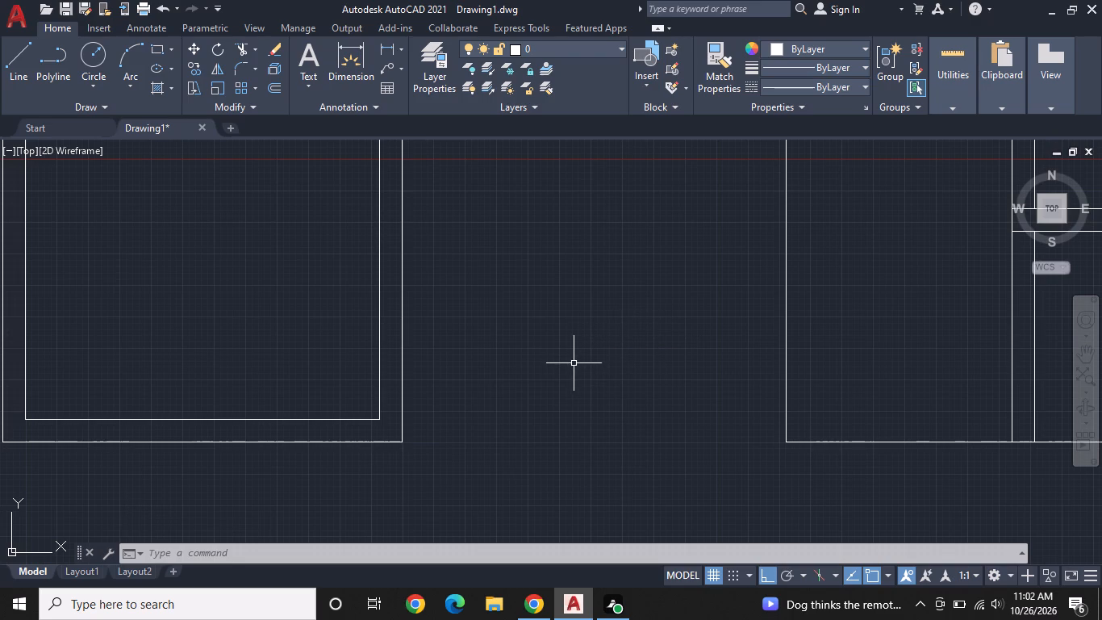
middle_drag(574, 363, 666, 361)
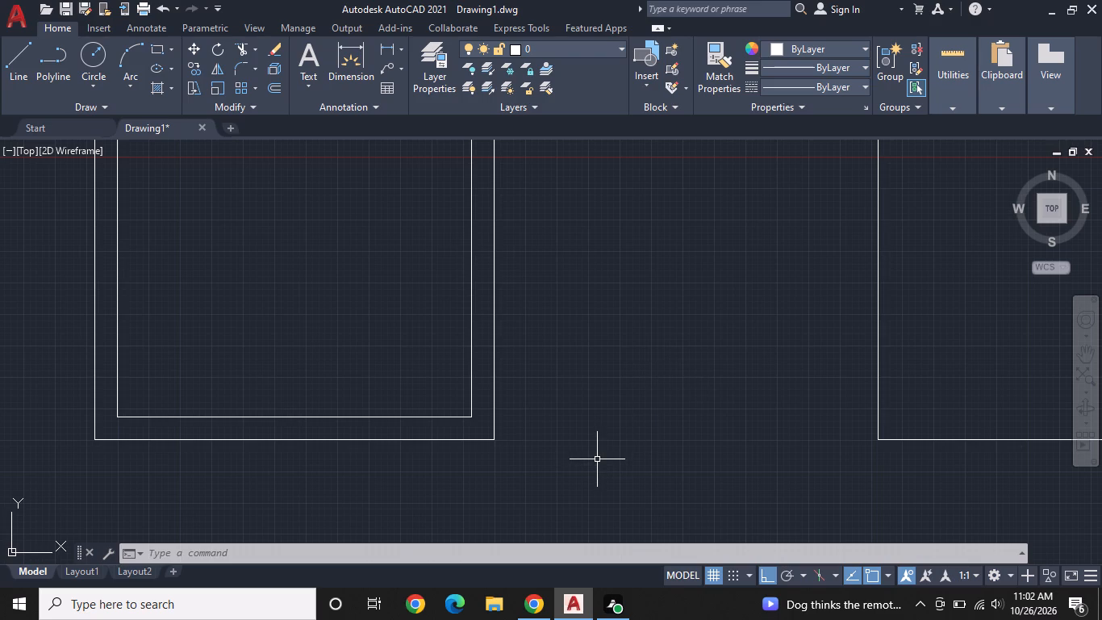
text(L)
key(space)
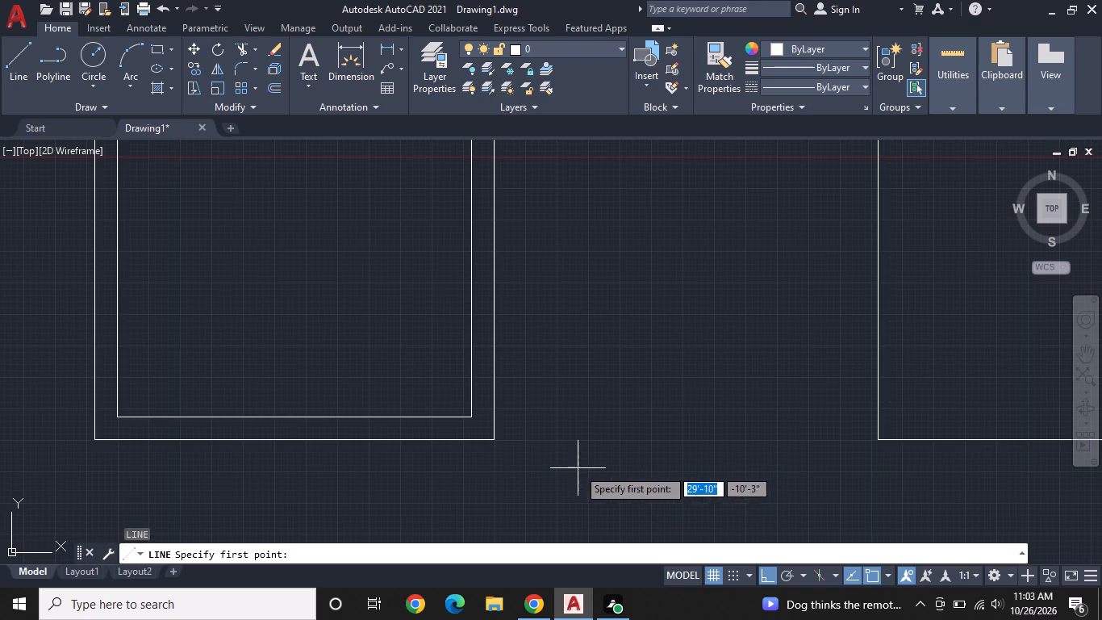
middle_drag(577, 468, 653, 466)
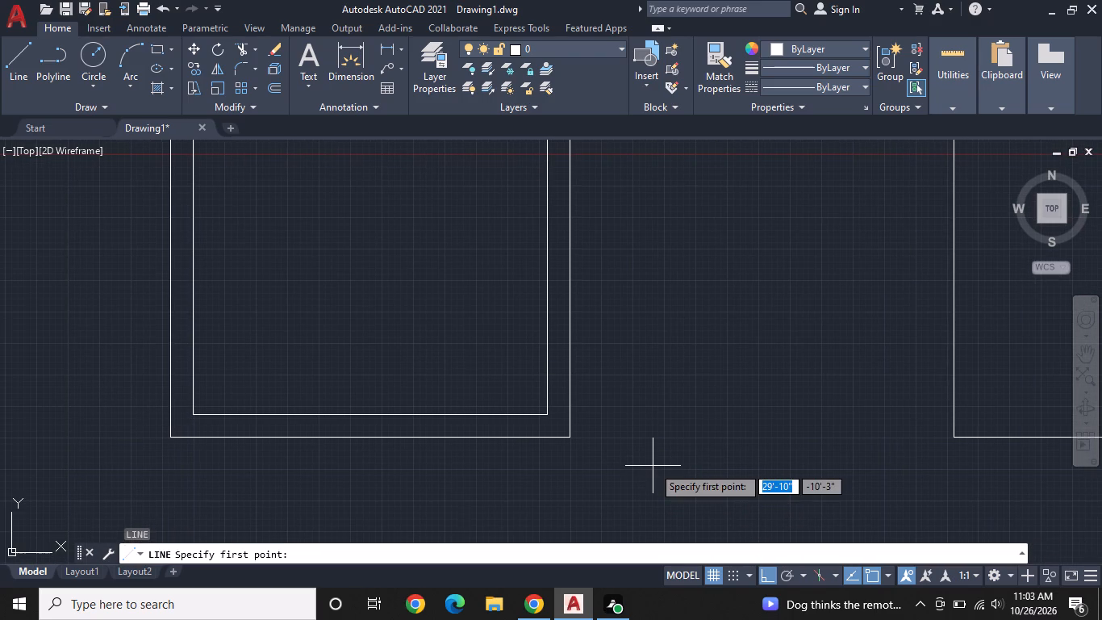
scroll(654, 465, down, 1)
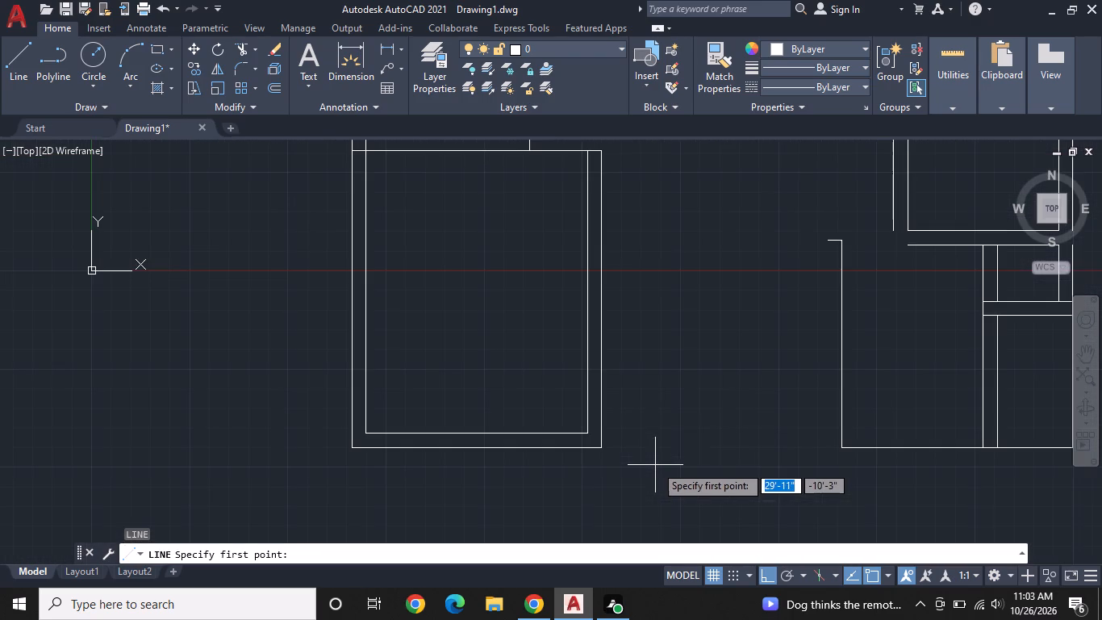
middle_drag(677, 446, 628, 463)
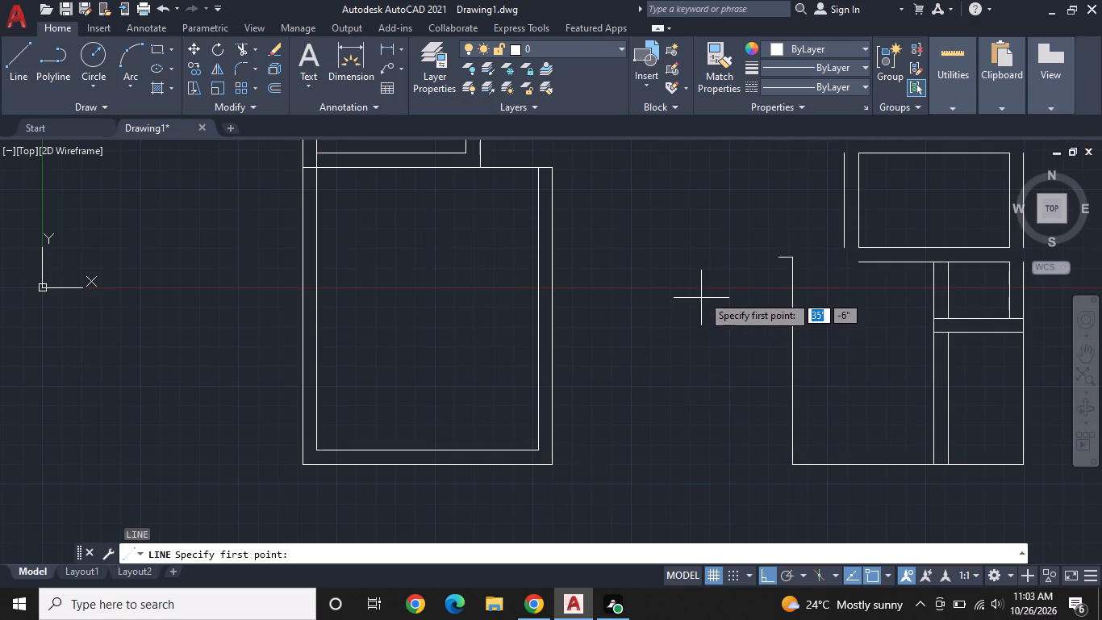
click(783, 254)
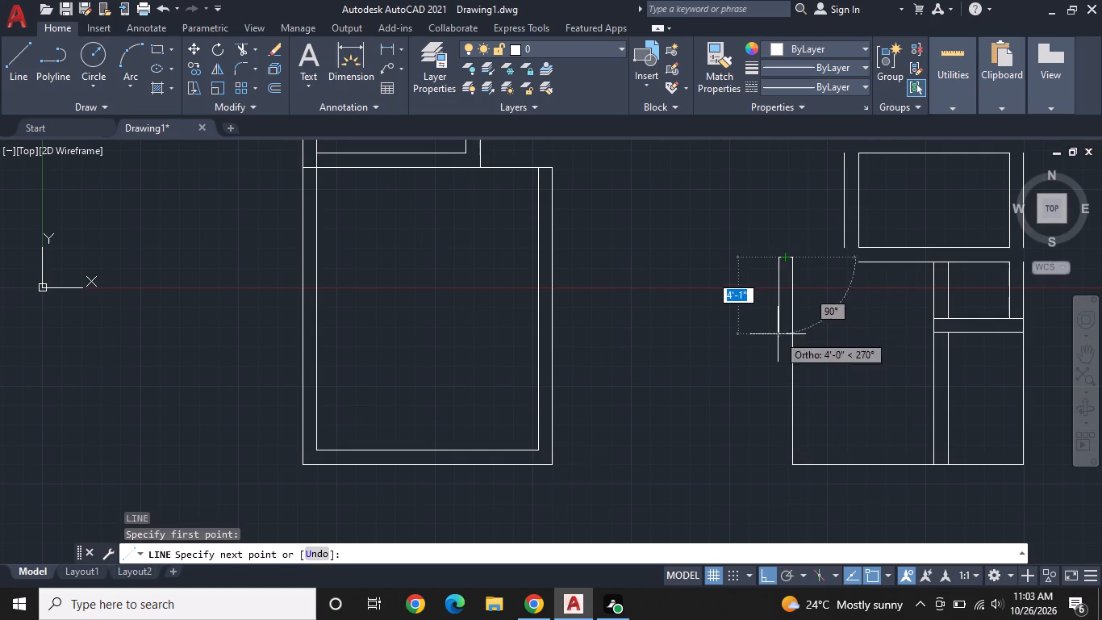
scroll(778, 401, up, 1)
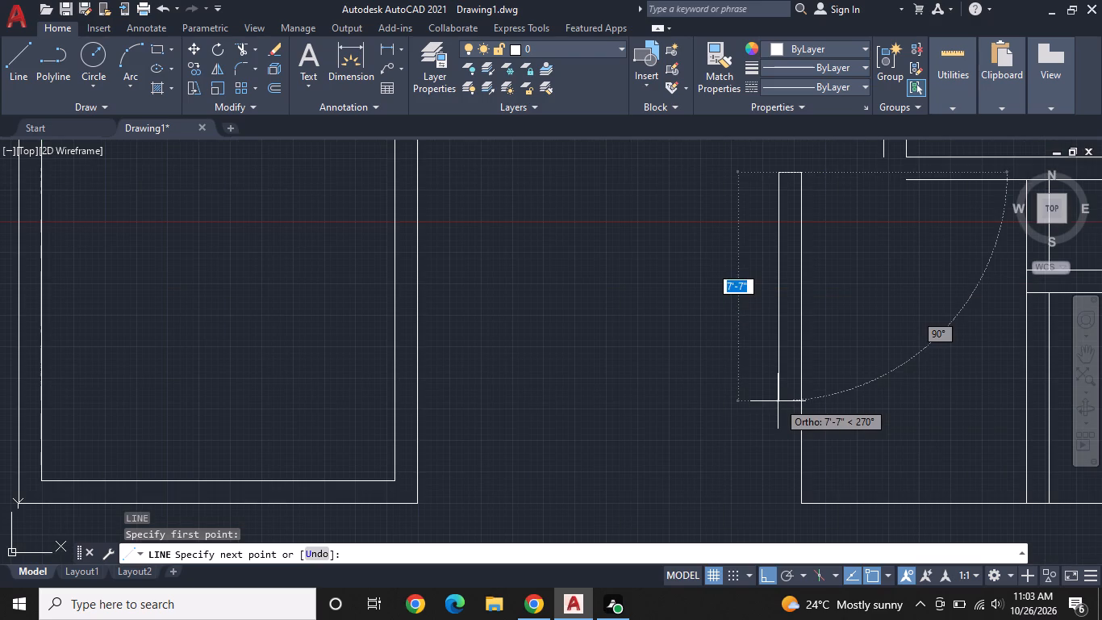
scroll(778, 401, down, 1)
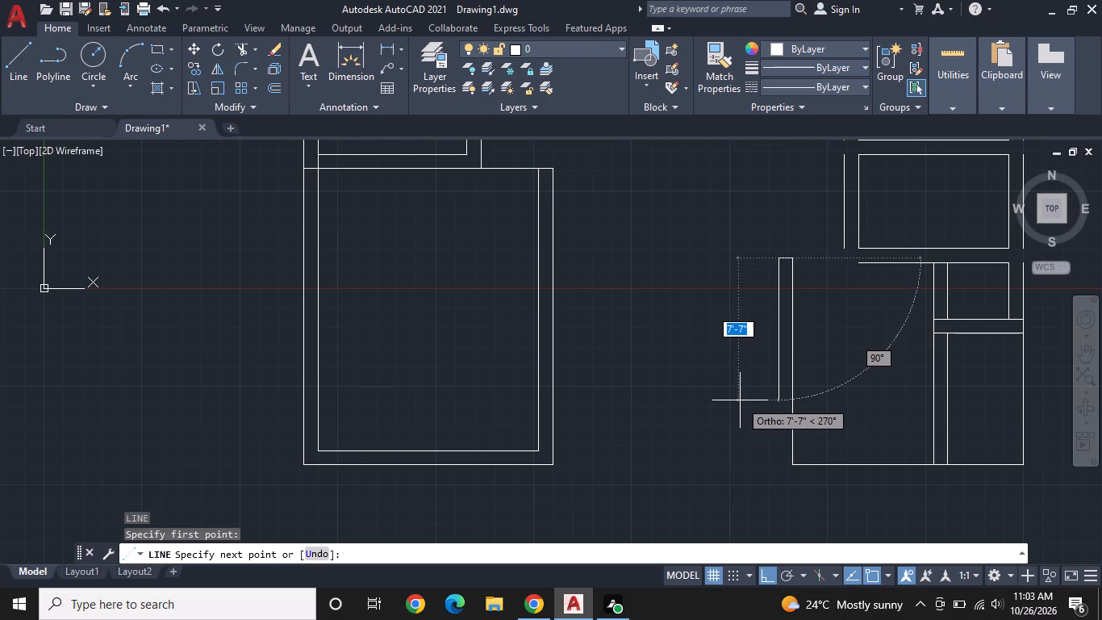
scroll(740, 400, up, 1)
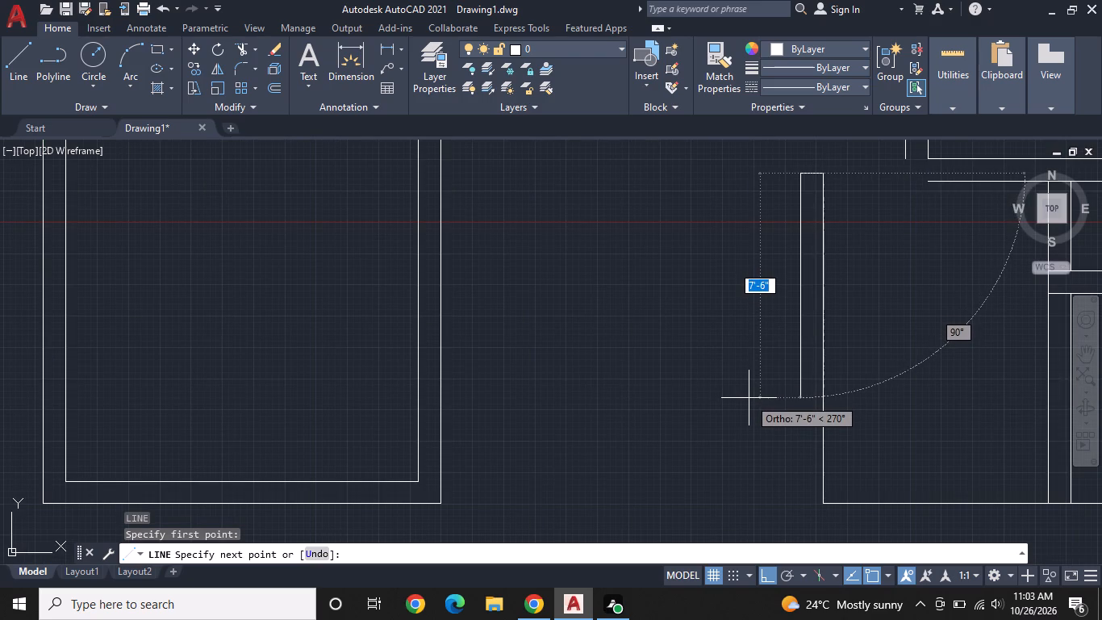
click(749, 398)
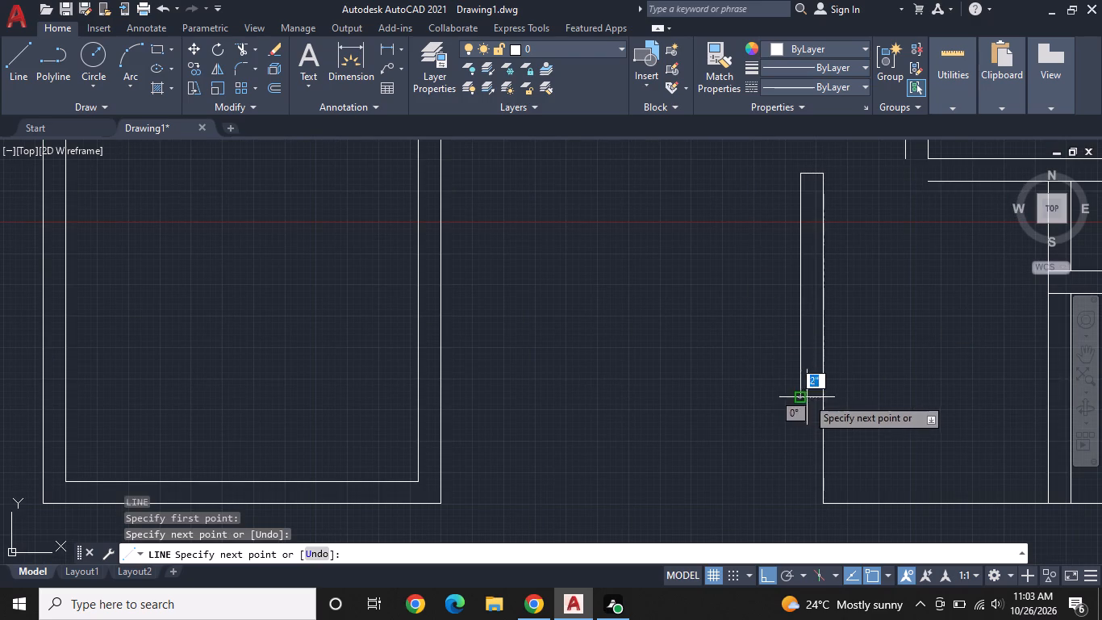
middle_drag(549, 422, 755, 421)
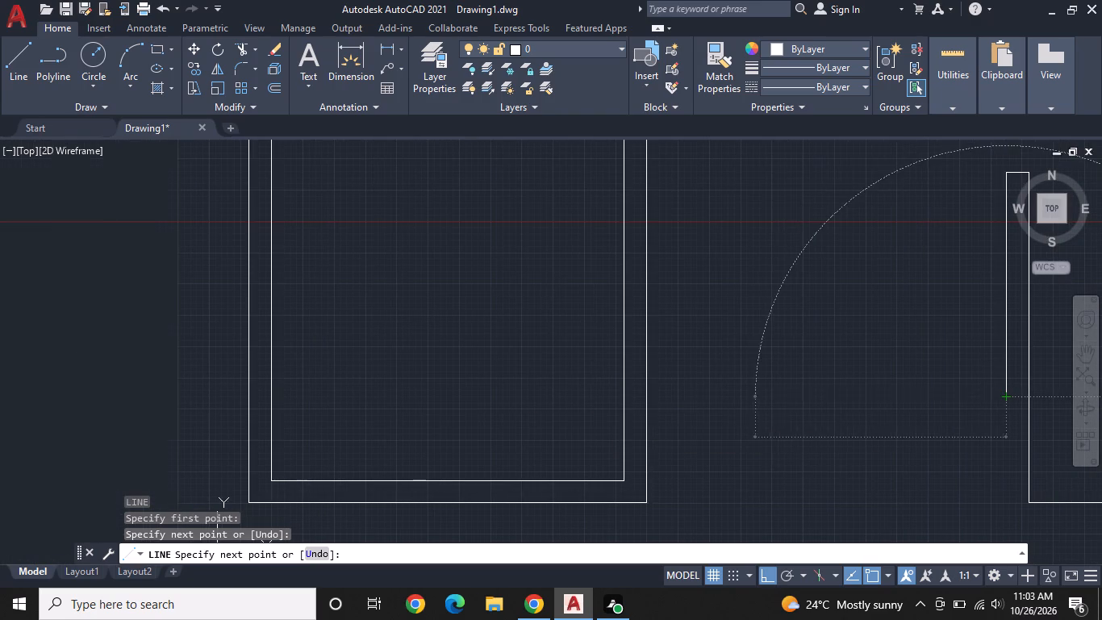
click(645, 396)
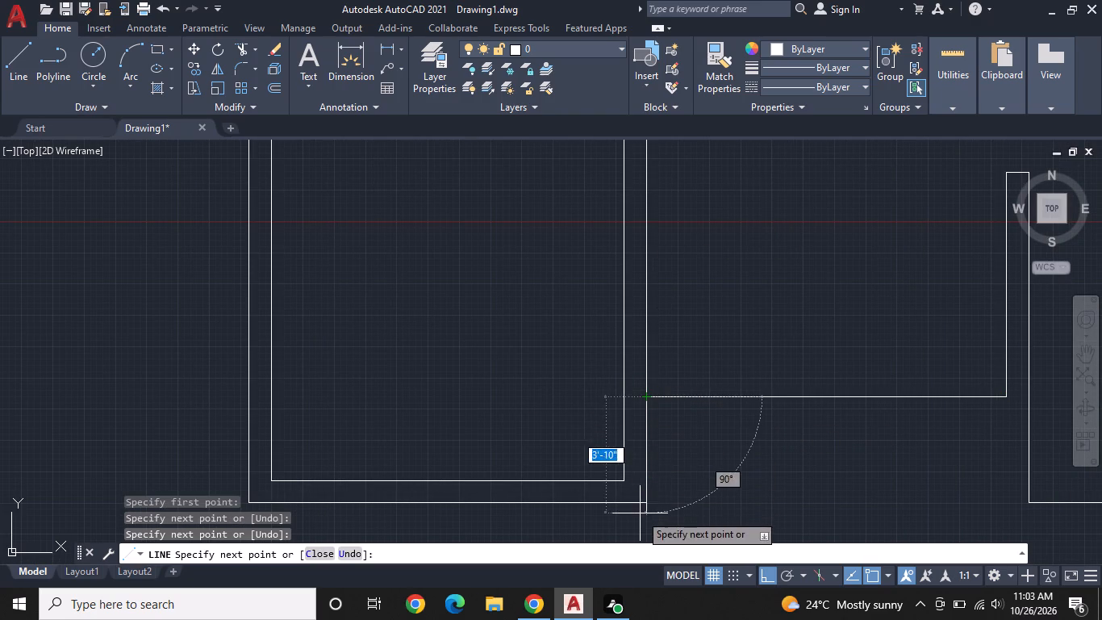
Continue the line about 5'6" down, 12' right and back up to the 12' line's right end, closing the rectangle, and end the line.
middle_drag(640, 513, 681, 376)
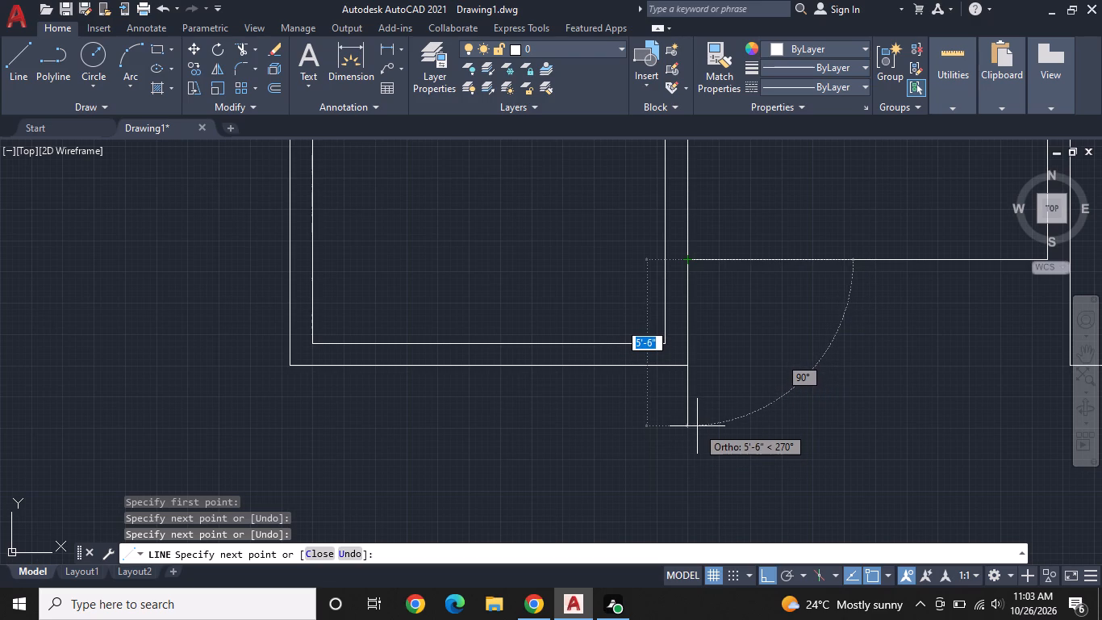
click(697, 426)
middle_drag(845, 444, 514, 497)
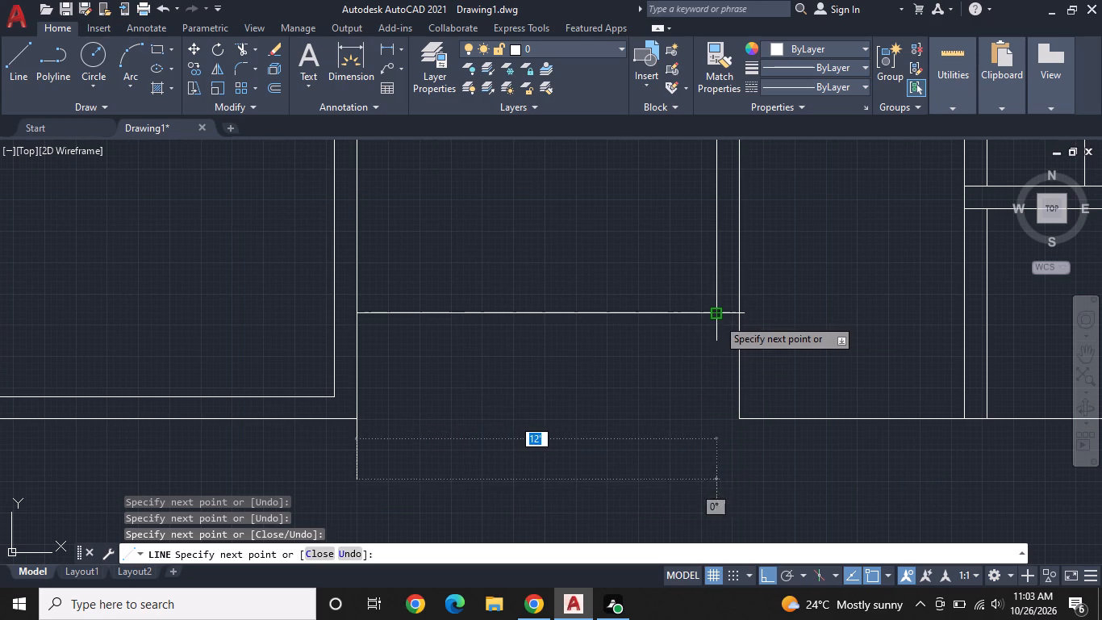
click(716, 478)
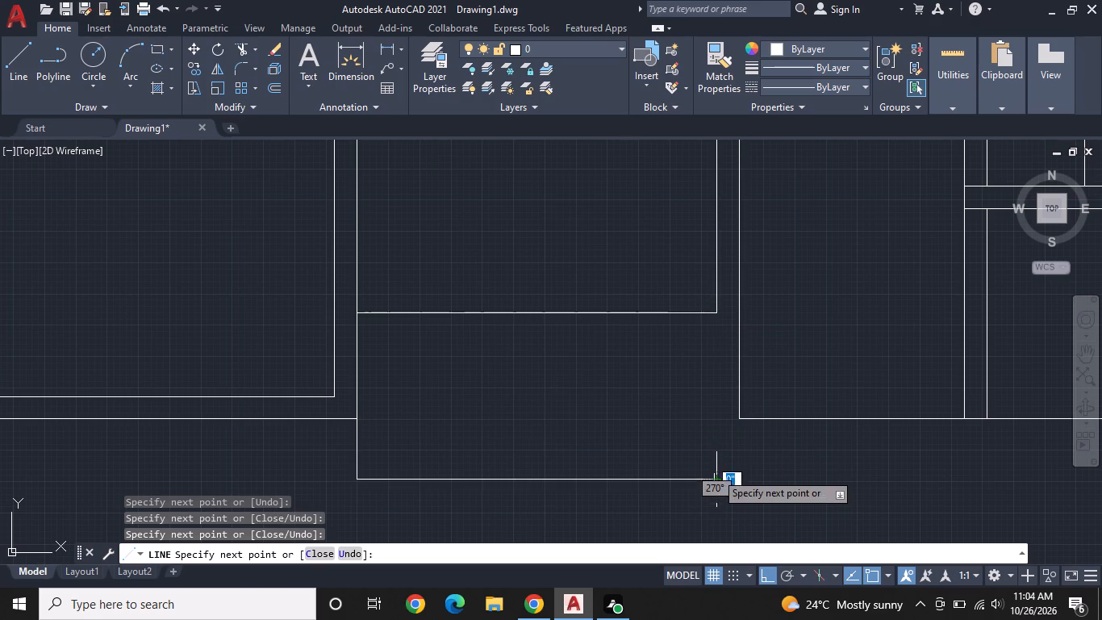
click(719, 311)
key(Escape)
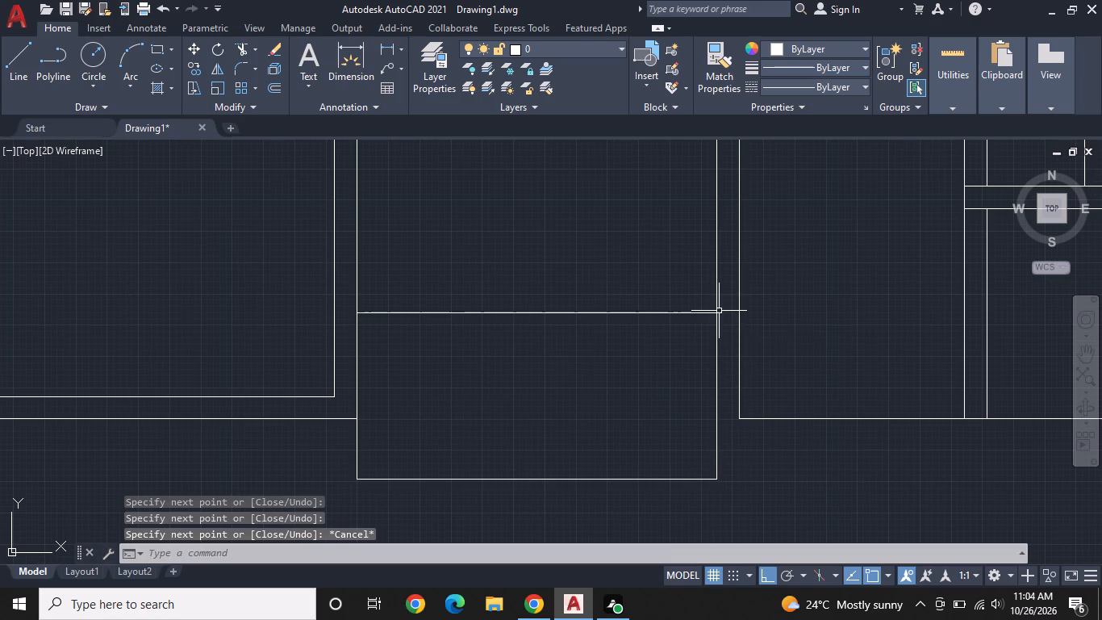
Offset the 12' horizontal line at the top of the new rectangle 9" upward.
middle_drag(768, 392, 785, 316)
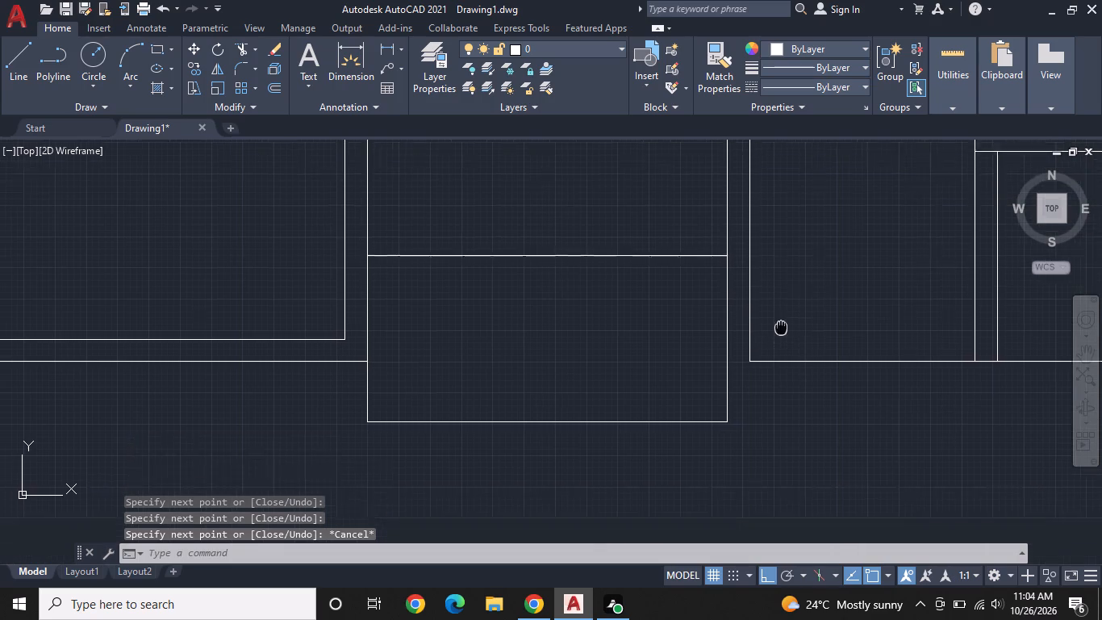
middle_drag(785, 316, 786, 312)
scroll(787, 310, down, 1)
middle_drag(789, 288, 559, 429)
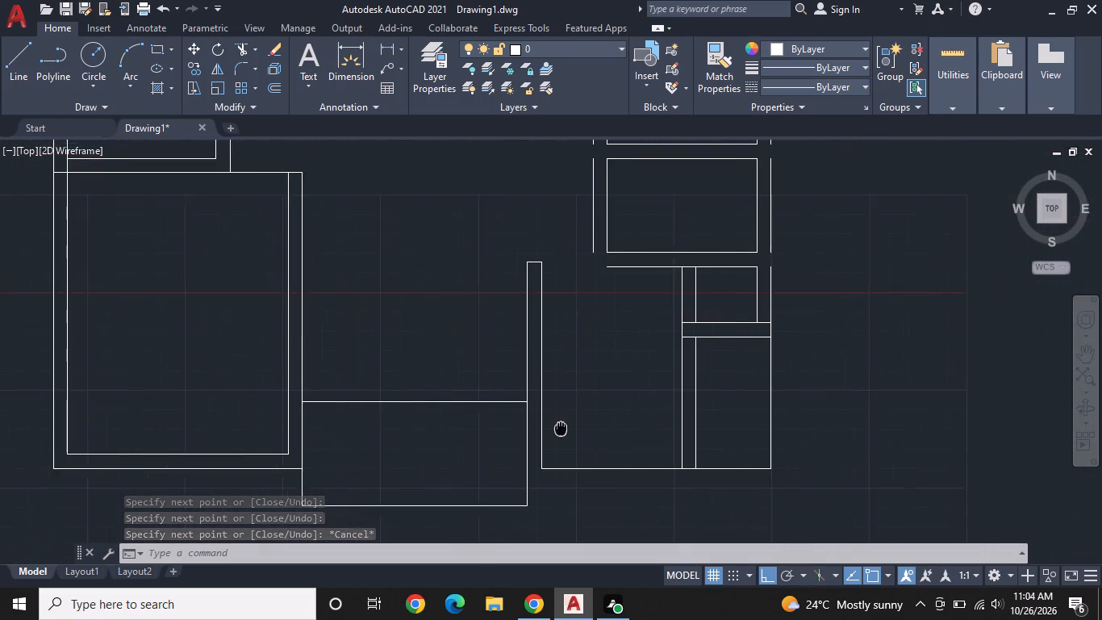
middle_drag(559, 429, 551, 375)
middle_drag(619, 312, 686, 412)
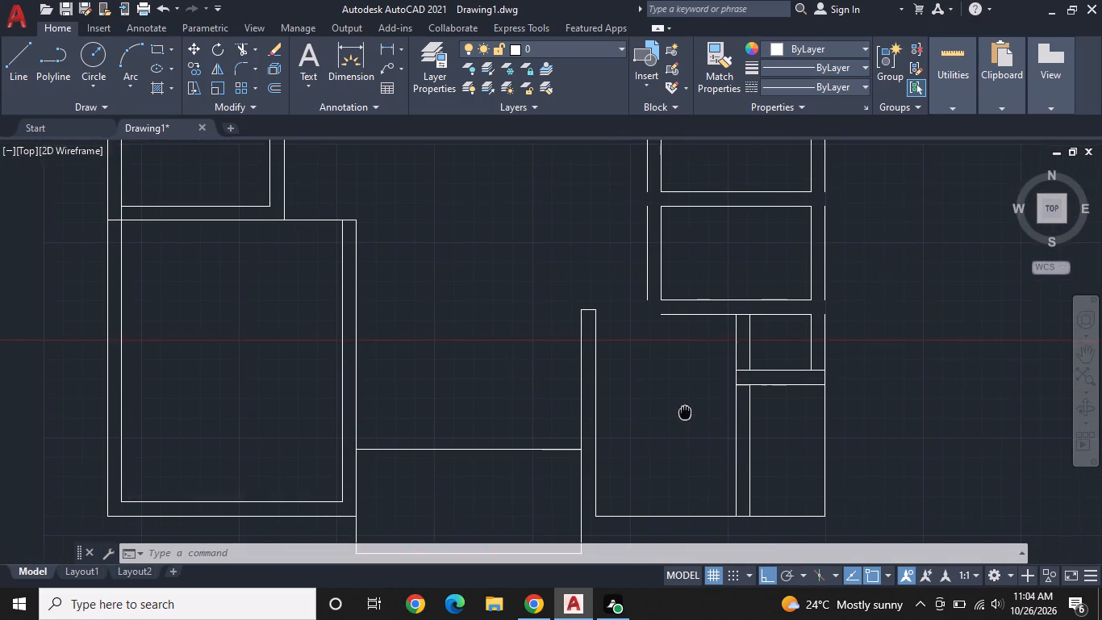
middle_drag(686, 412, 768, 377)
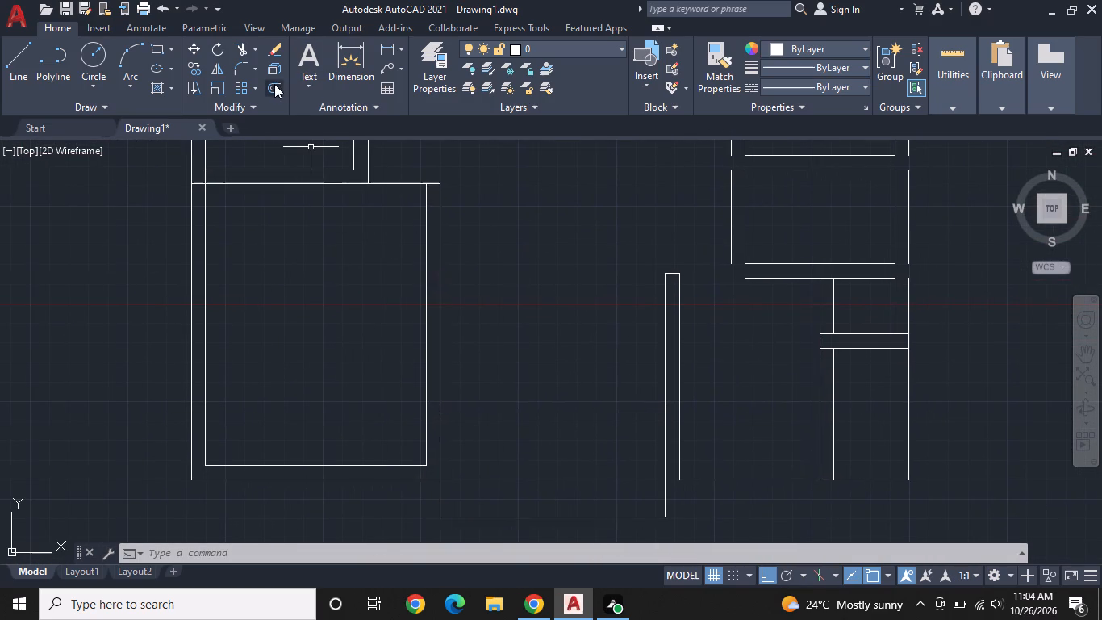
click(274, 84)
key(space)
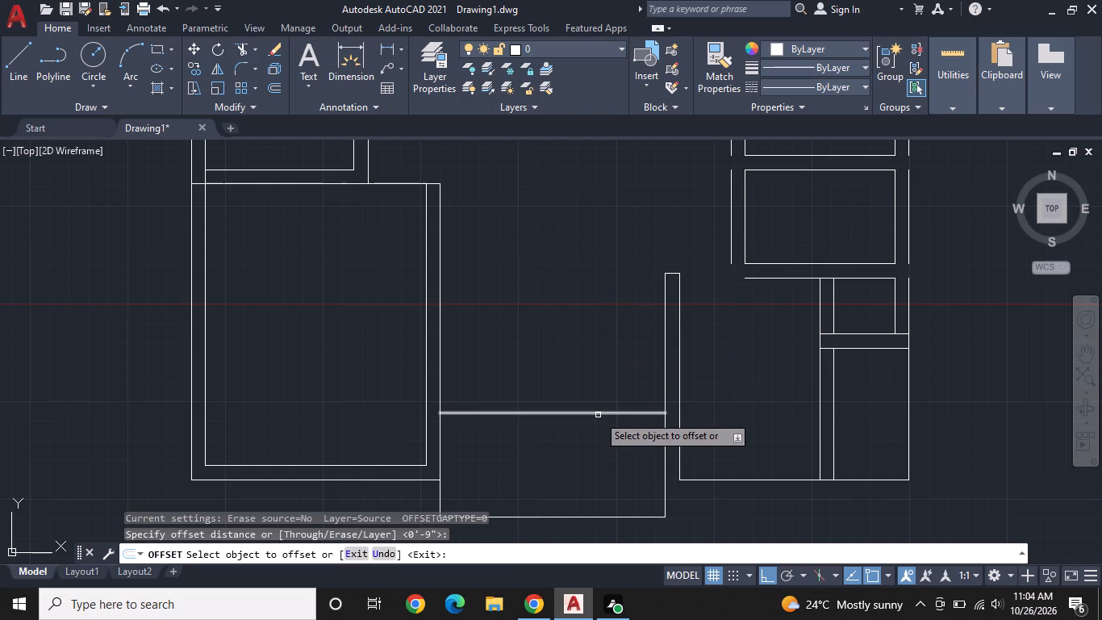
click(598, 416)
click(609, 357)
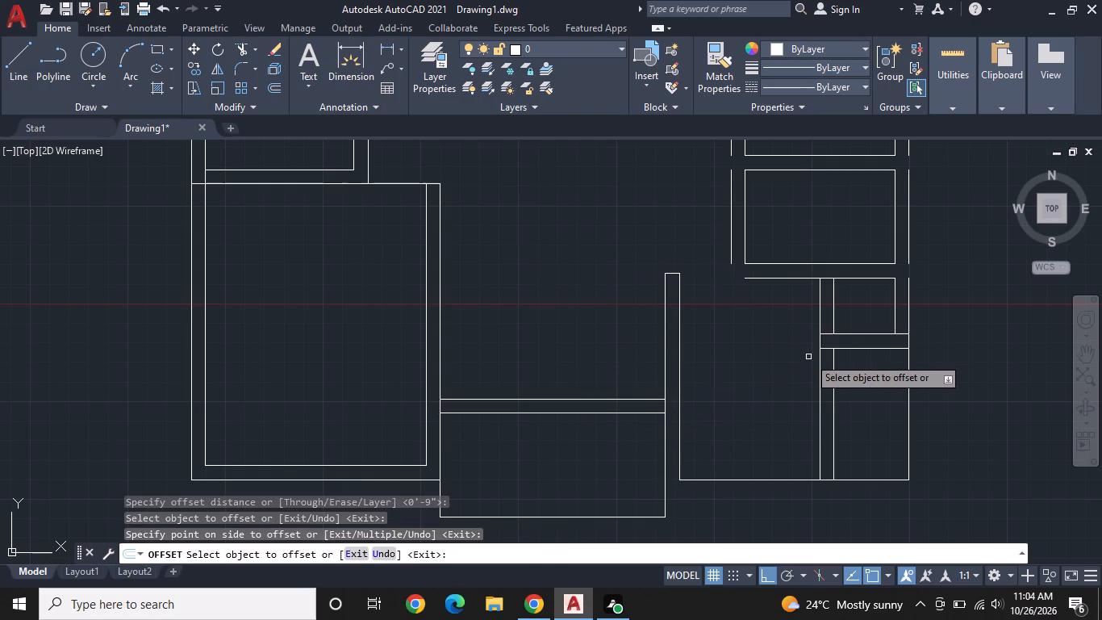
Offset the two bottom wall lines of the lower-right rooms 9" downward.
middle_drag(809, 358, 774, 253)
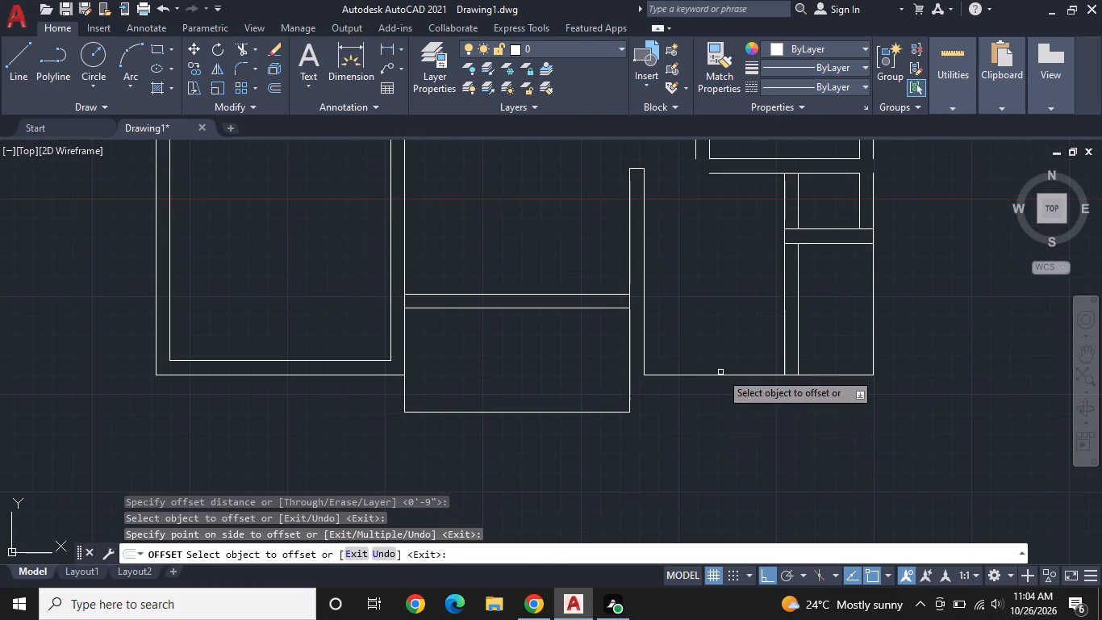
click(720, 373)
click(726, 404)
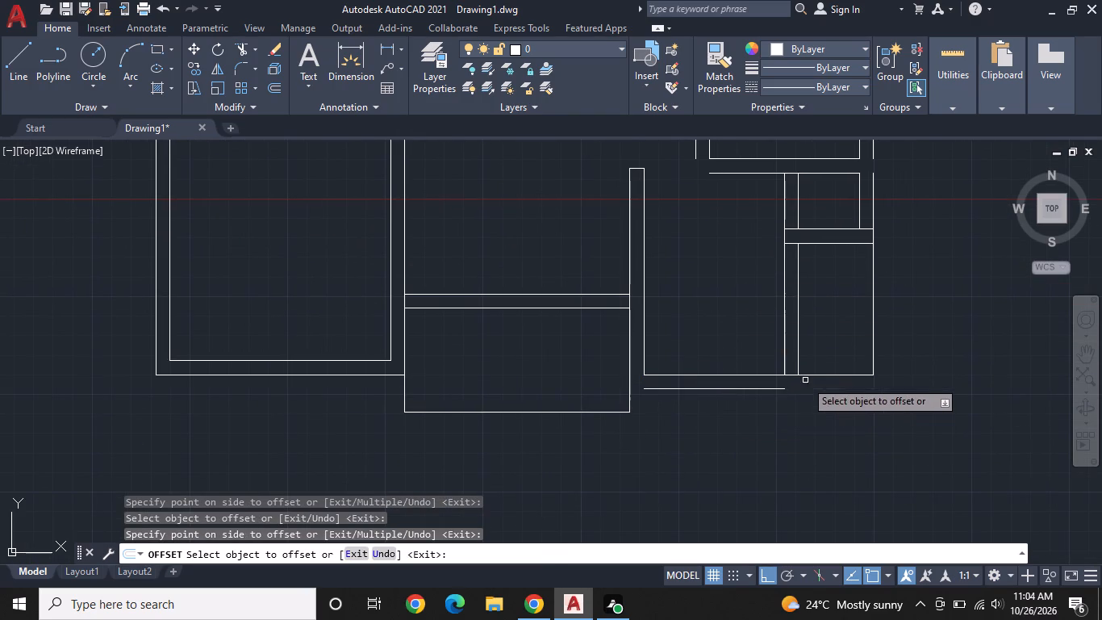
click(817, 375)
click(825, 410)
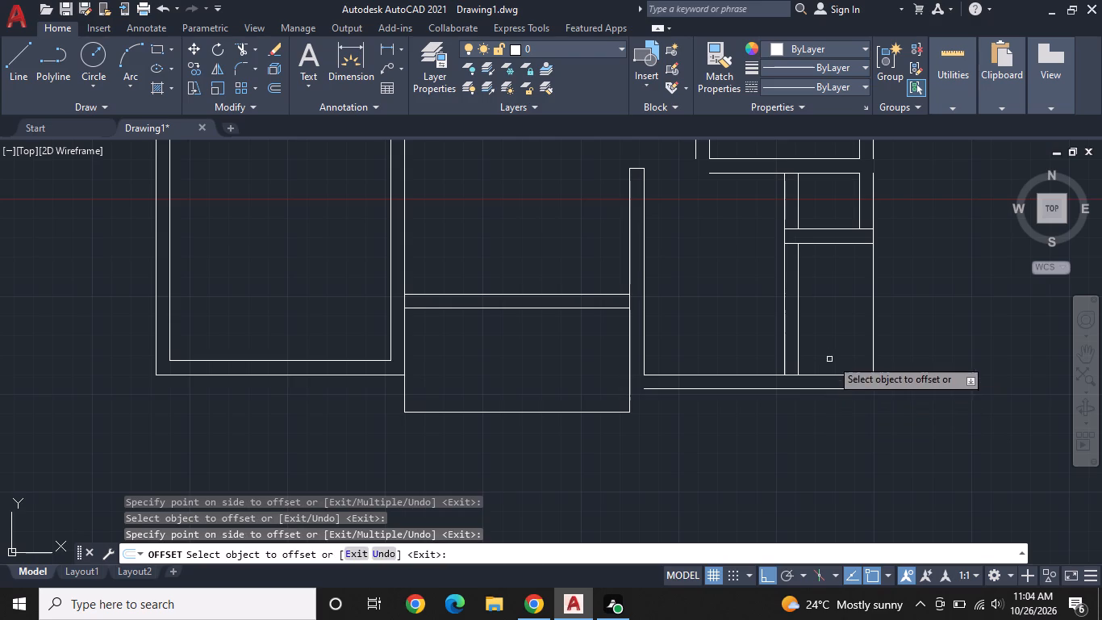
Offset the outer right wall line of the lower-right room 9" inward and end the offset.
middle_drag(871, 308, 695, 400)
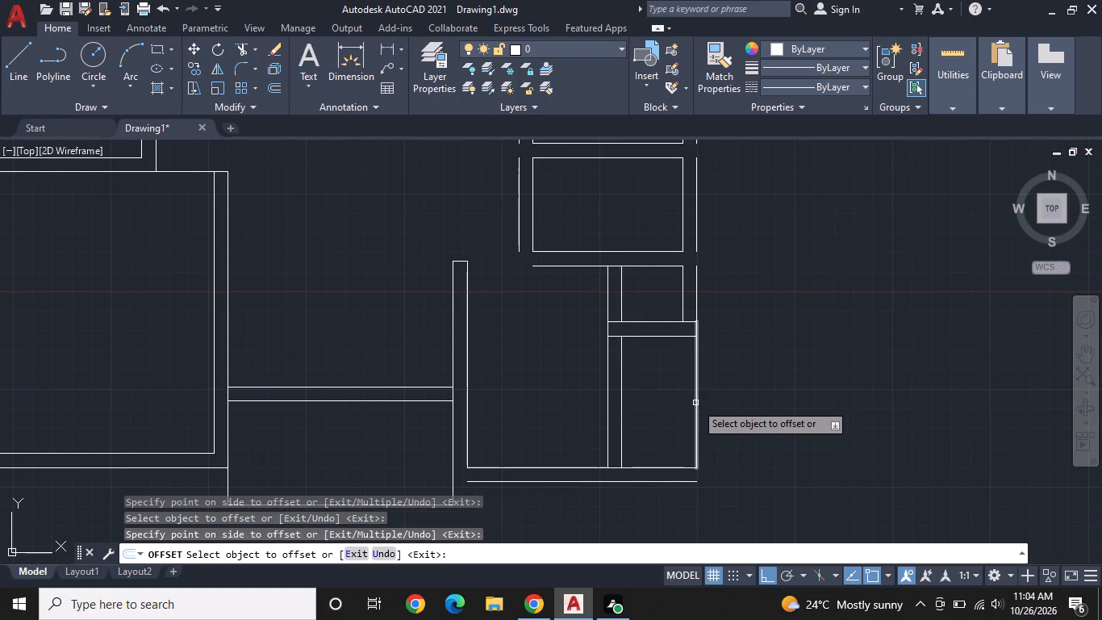
click(695, 403)
click(655, 415)
middle_drag(670, 399, 758, 384)
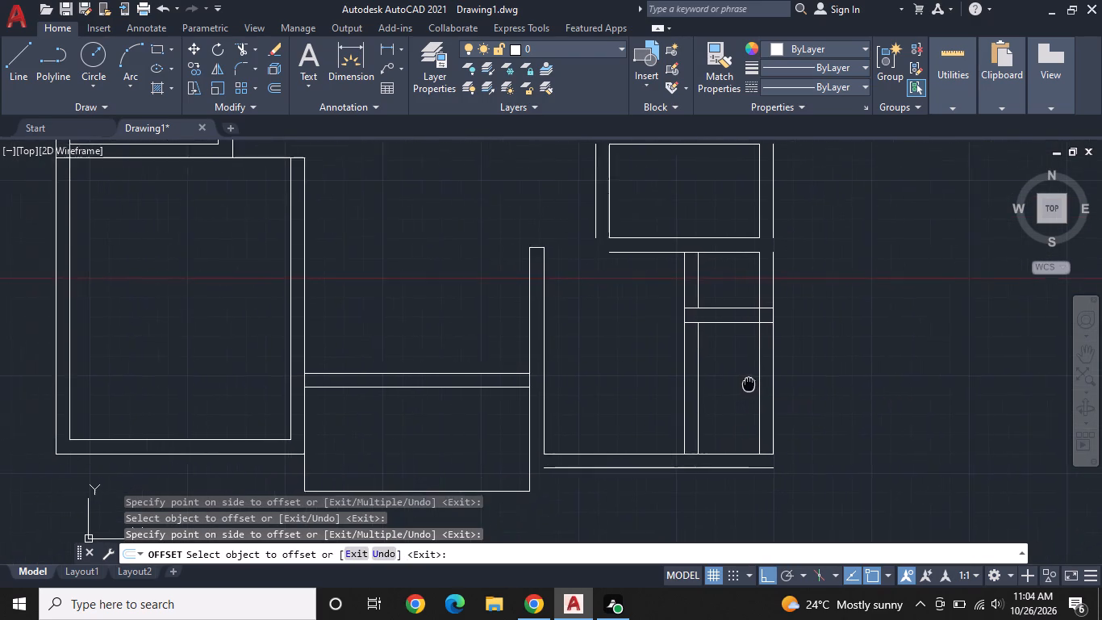
middle_drag(758, 384, 775, 384)
scroll(778, 370, up, 1)
key(Escape)
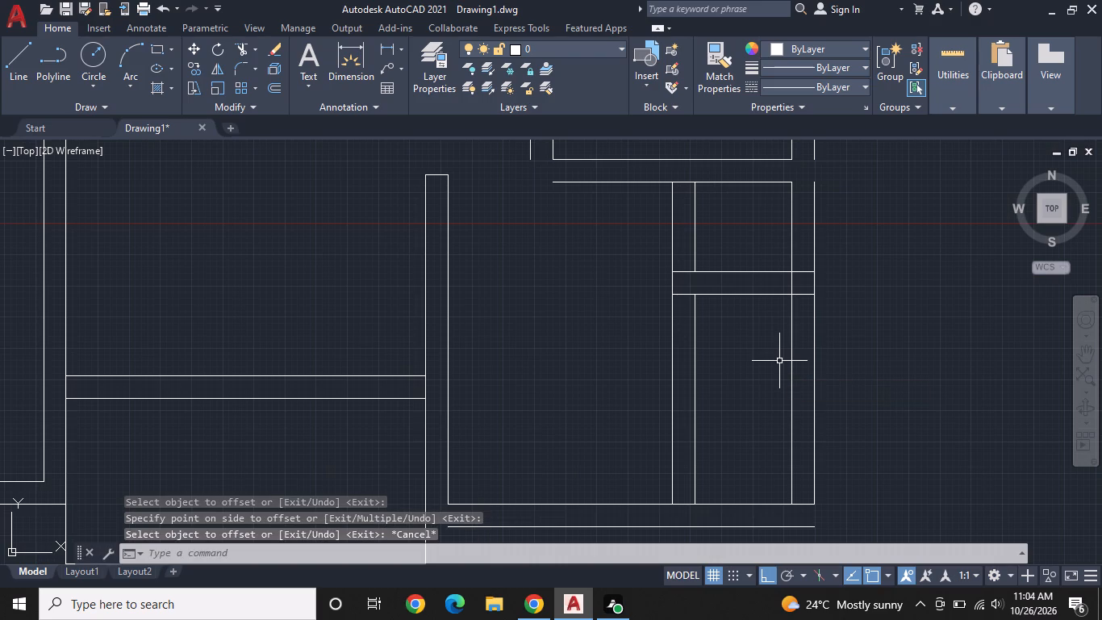
Trim the overlapping wall lines at the left and right ends of the dividing wall between the two lower-right rooms.
text(TR)
key(space)
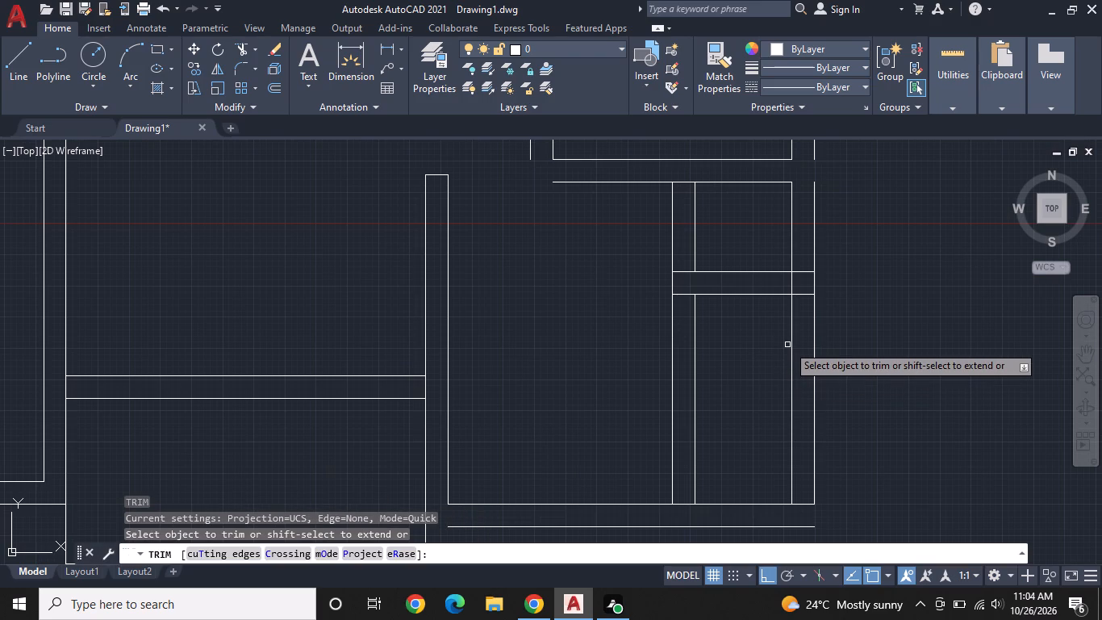
scroll(790, 287, up, 1)
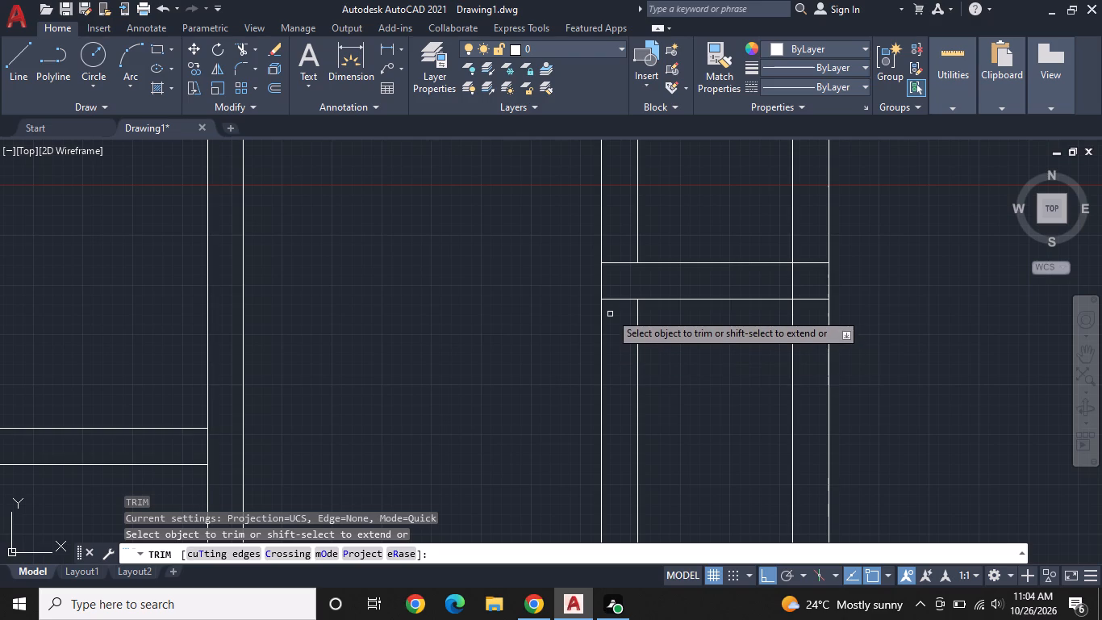
click(625, 265)
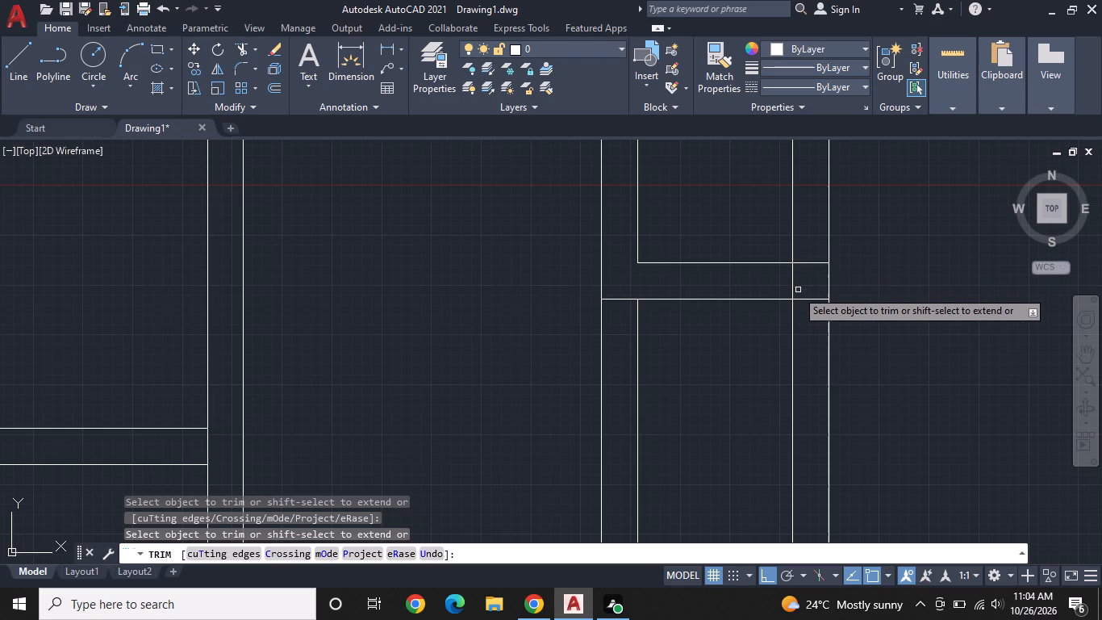
click(793, 290)
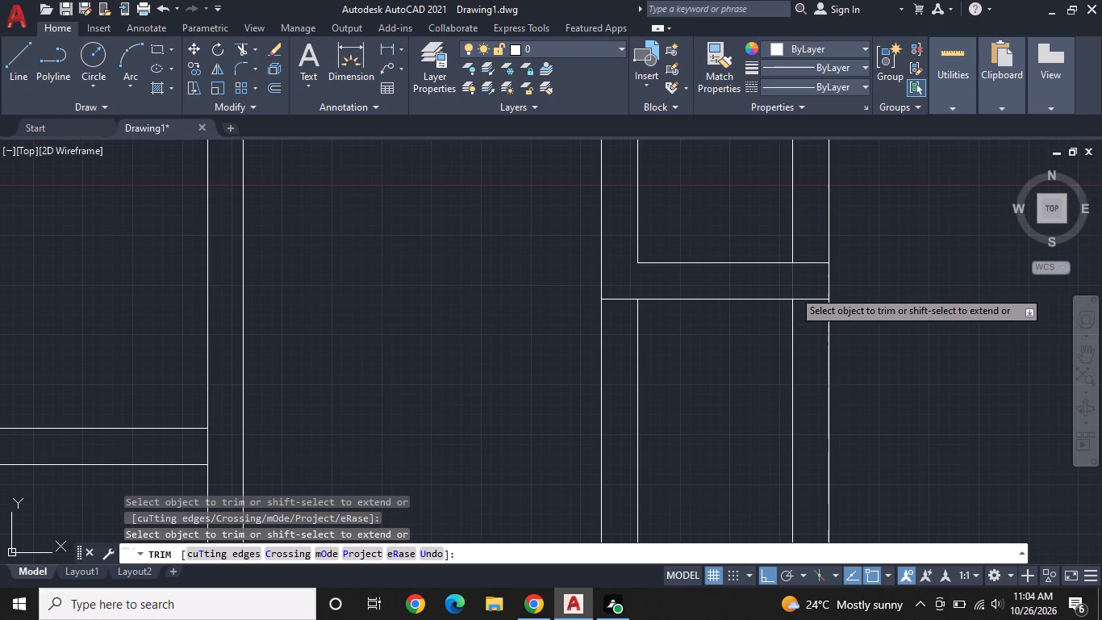
middle_drag(807, 249, 775, 346)
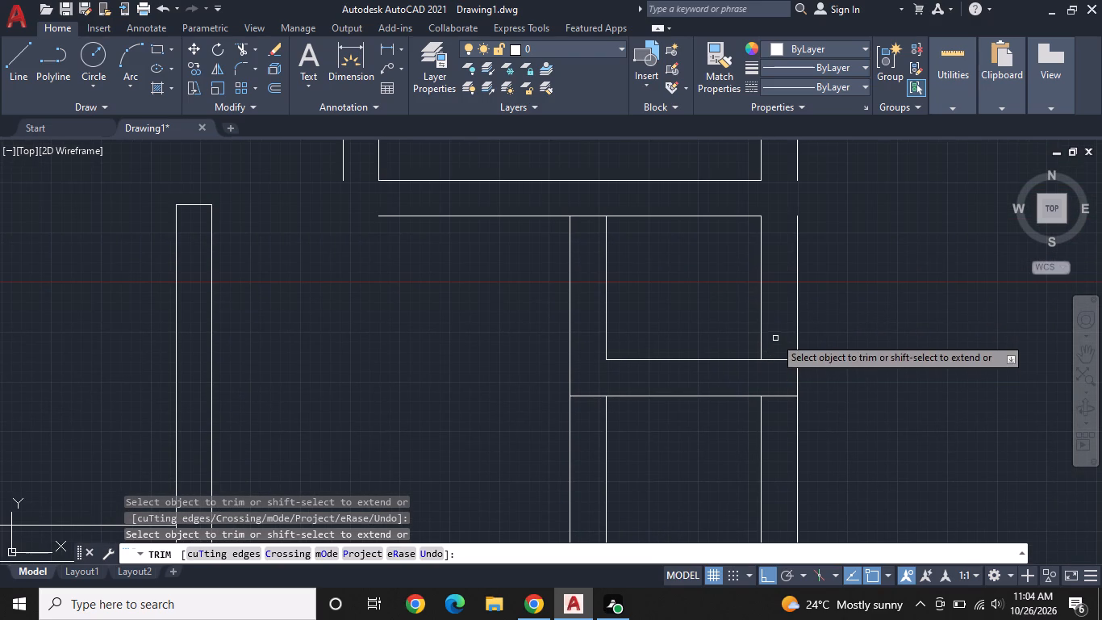
middle_drag(770, 267, 769, 343)
scroll(728, 333, down, 1)
middle_drag(674, 338, 825, 314)
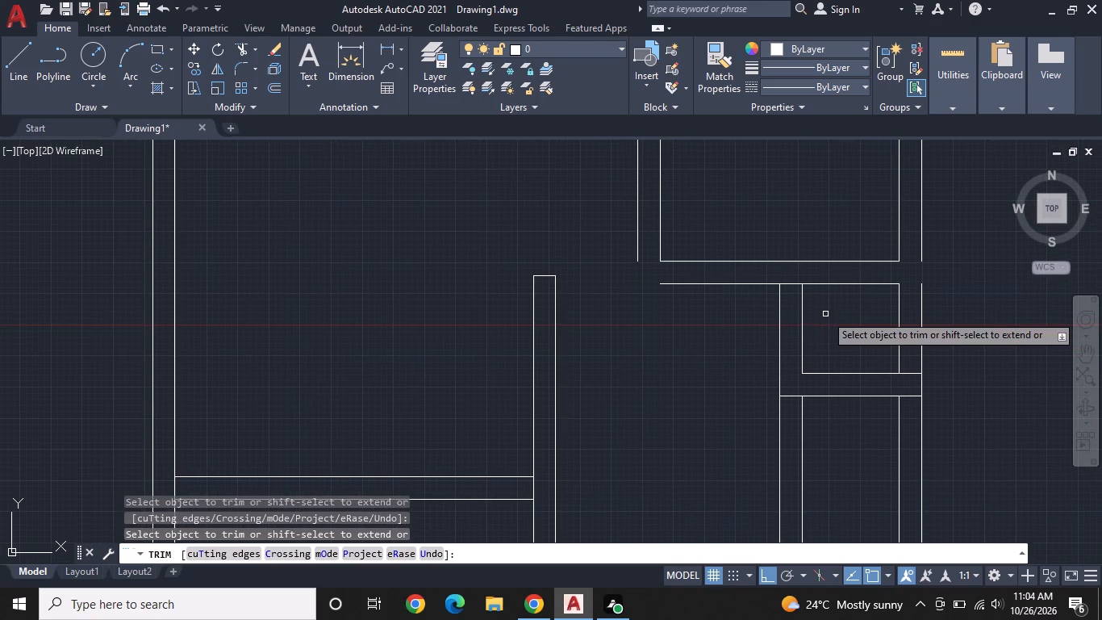
key(Escape)
Fillet the lower stacked room's outer left wall line with the wall line below the room to form a square corner.
click(234, 61)
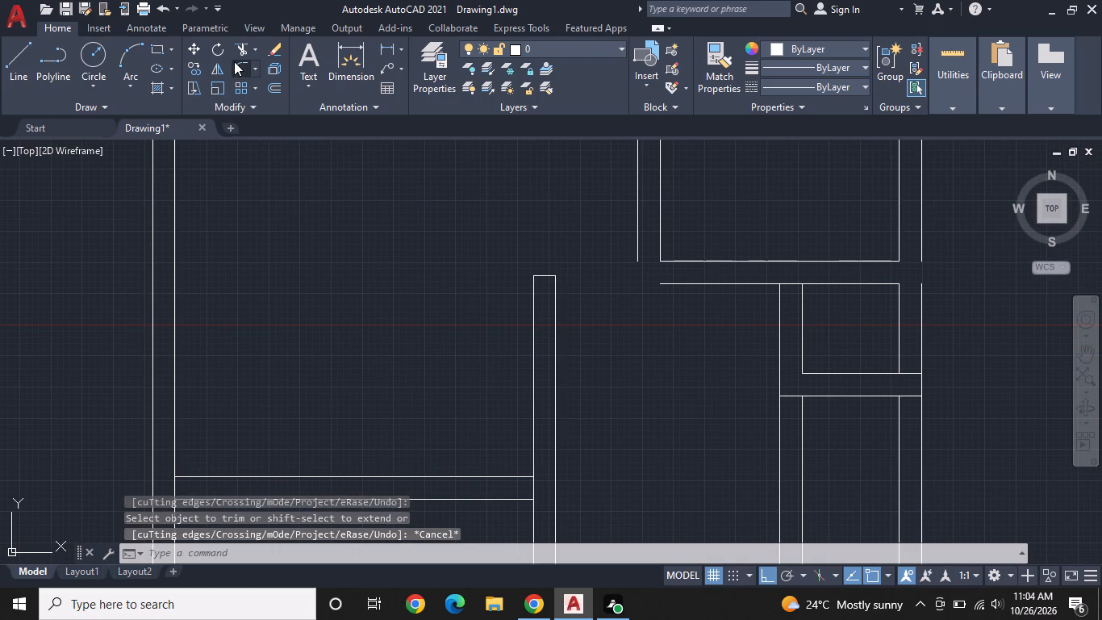
click(636, 257)
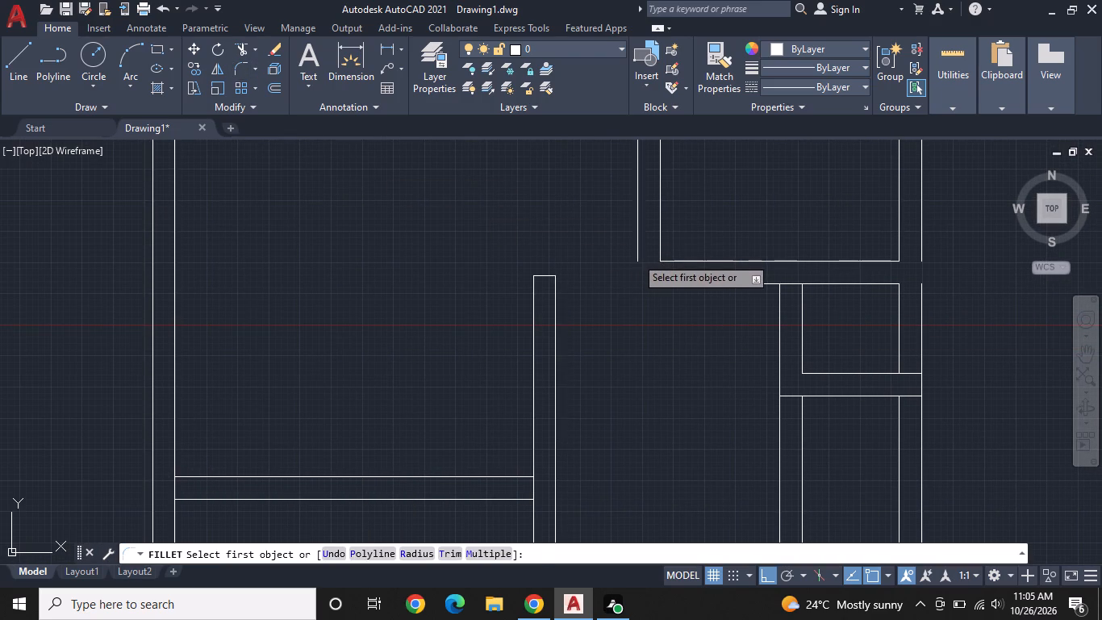
click(670, 285)
Offset the top wall line of the upper stacked room 9" upward and end the offset.
middle_drag(670, 285, 682, 410)
scroll(676, 267, down, 2)
middle_drag(674, 240, 628, 314)
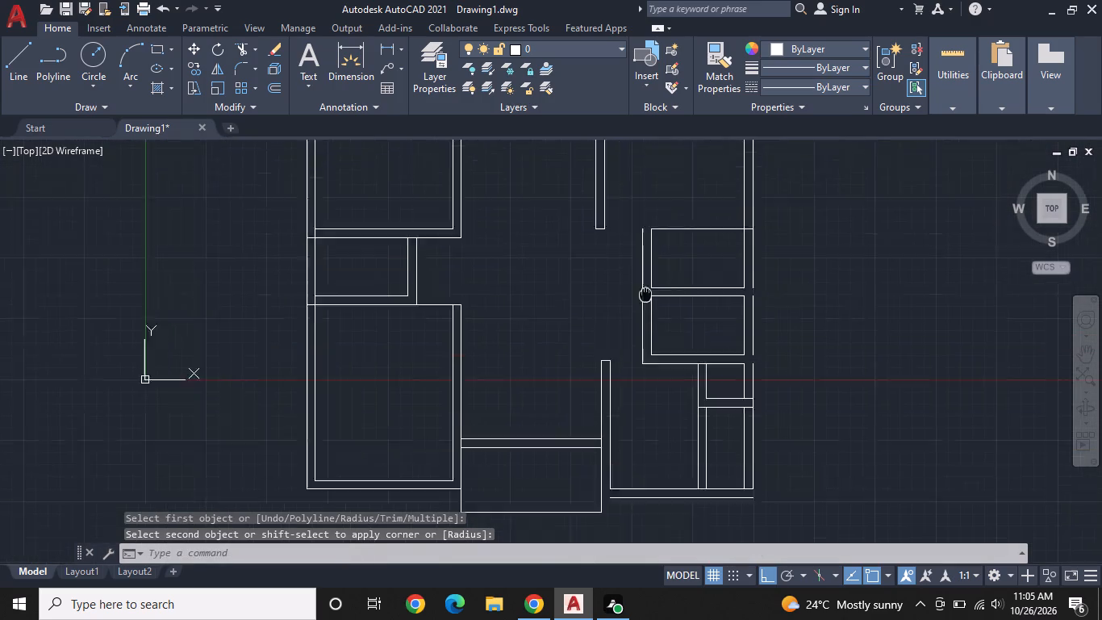
middle_drag(628, 314, 553, 372)
scroll(580, 316, up, 1)
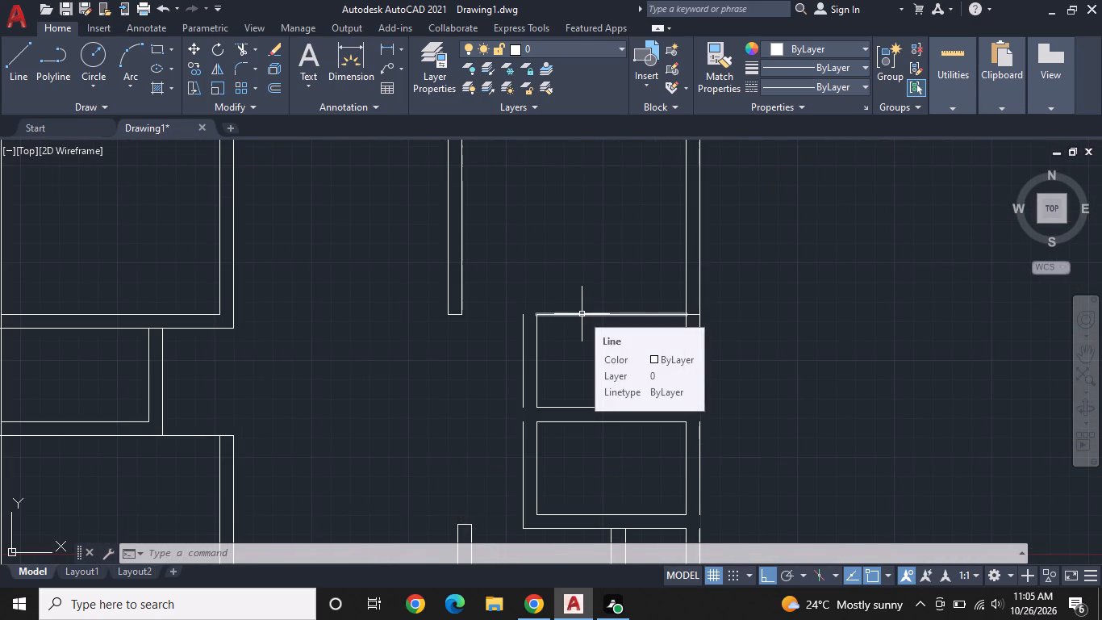
scroll(582, 314, up, 1)
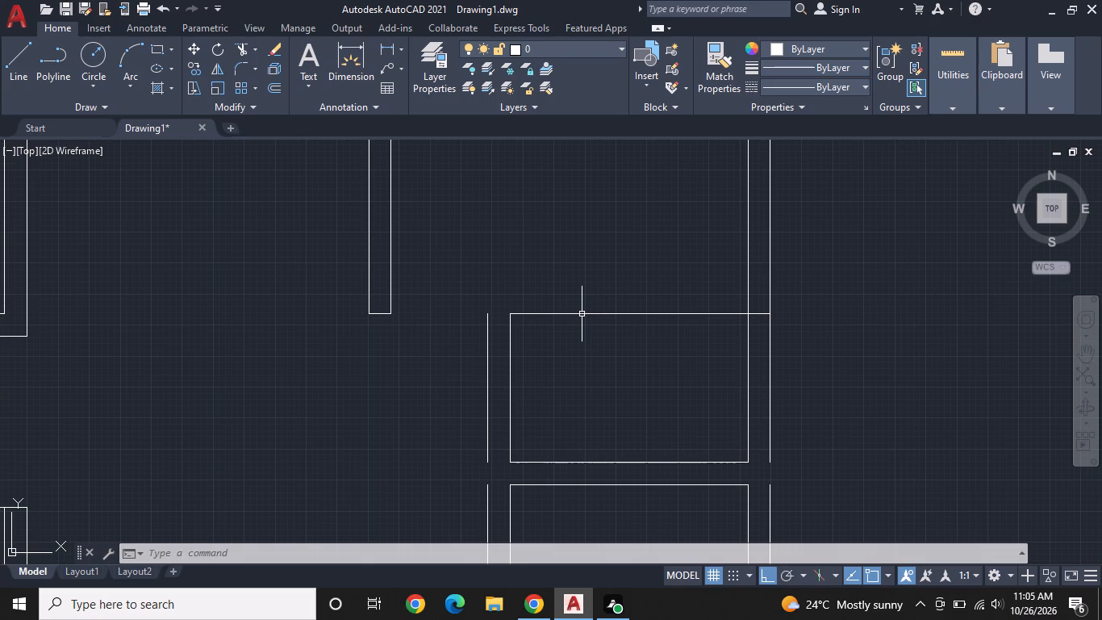
key(Escape)
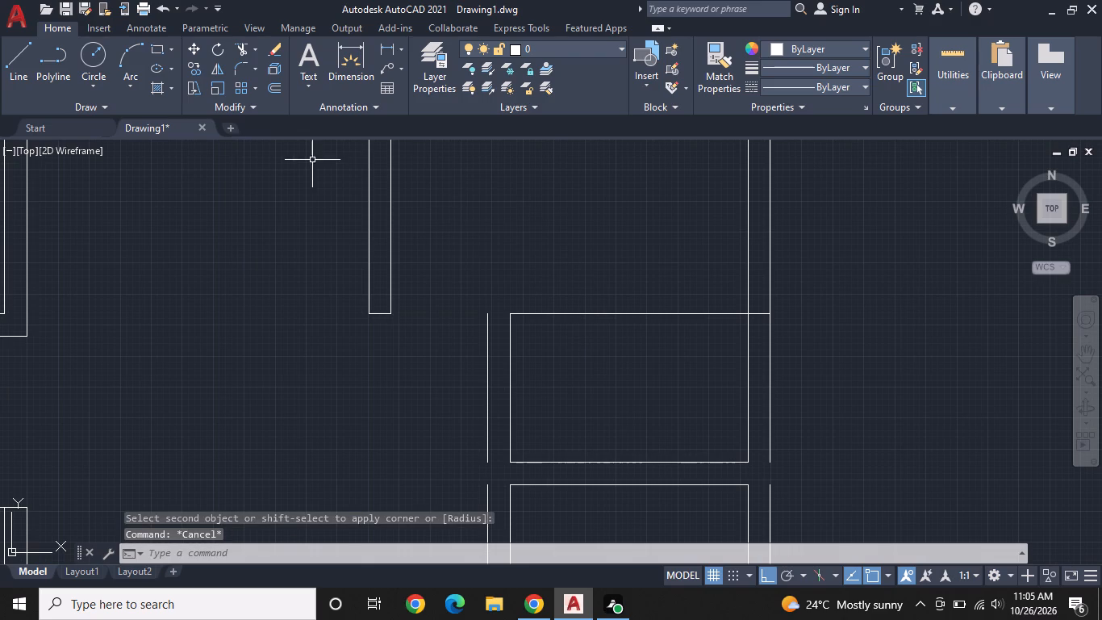
click(276, 90)
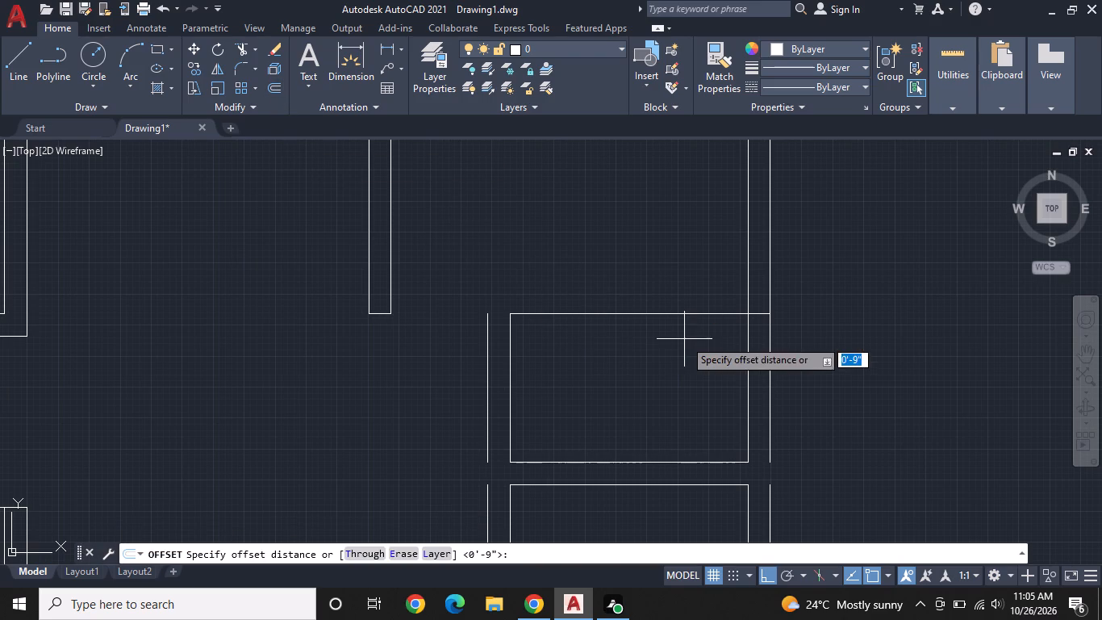
key(space)
click(657, 313)
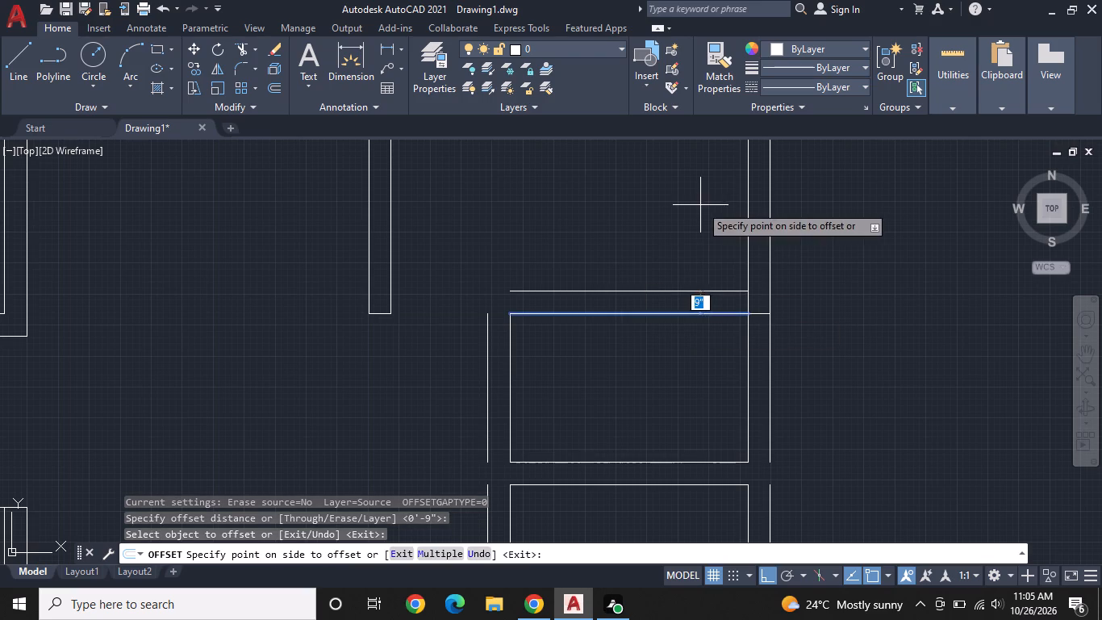
click(700, 205)
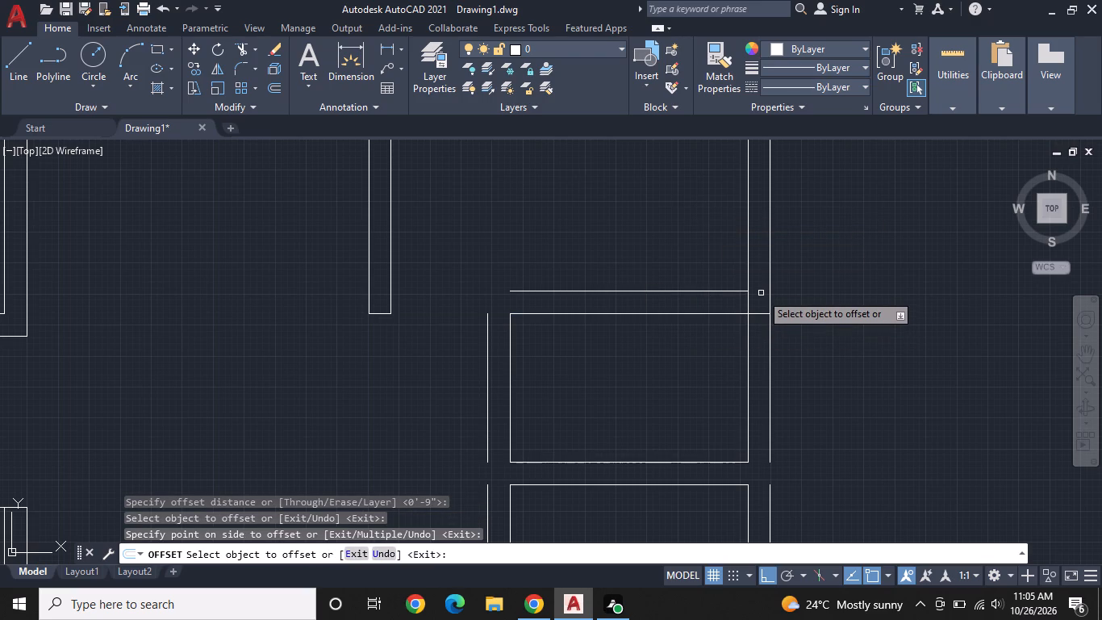
key(Escape)
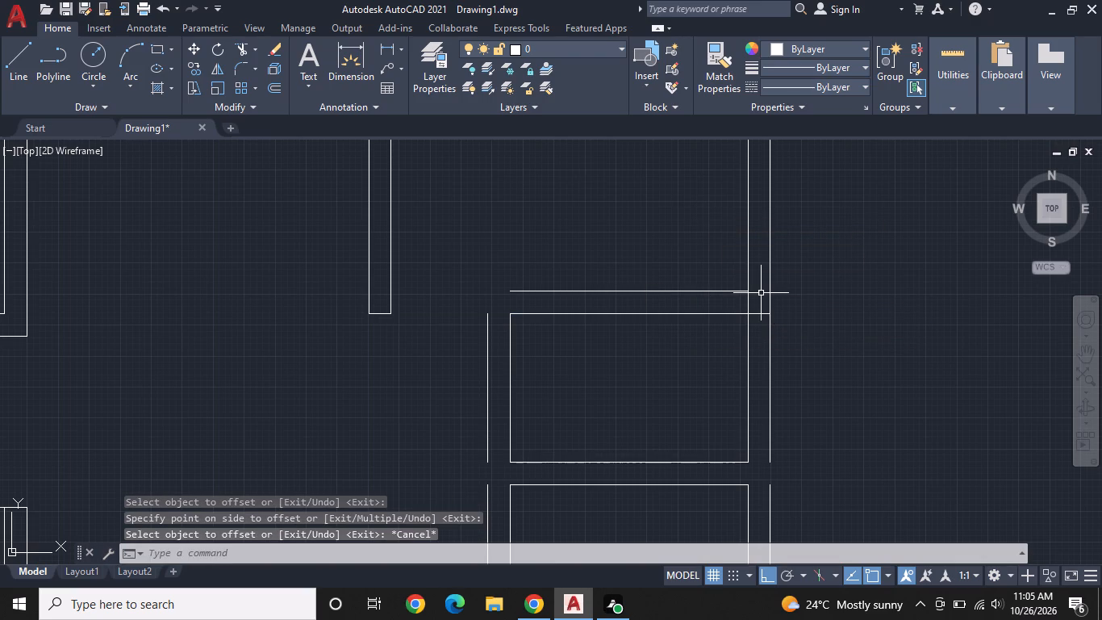
Fillet the new line above the upper stacked room with the lower stacked room's outer left wall line to close the corner.
middle_drag(612, 318, 703, 237)
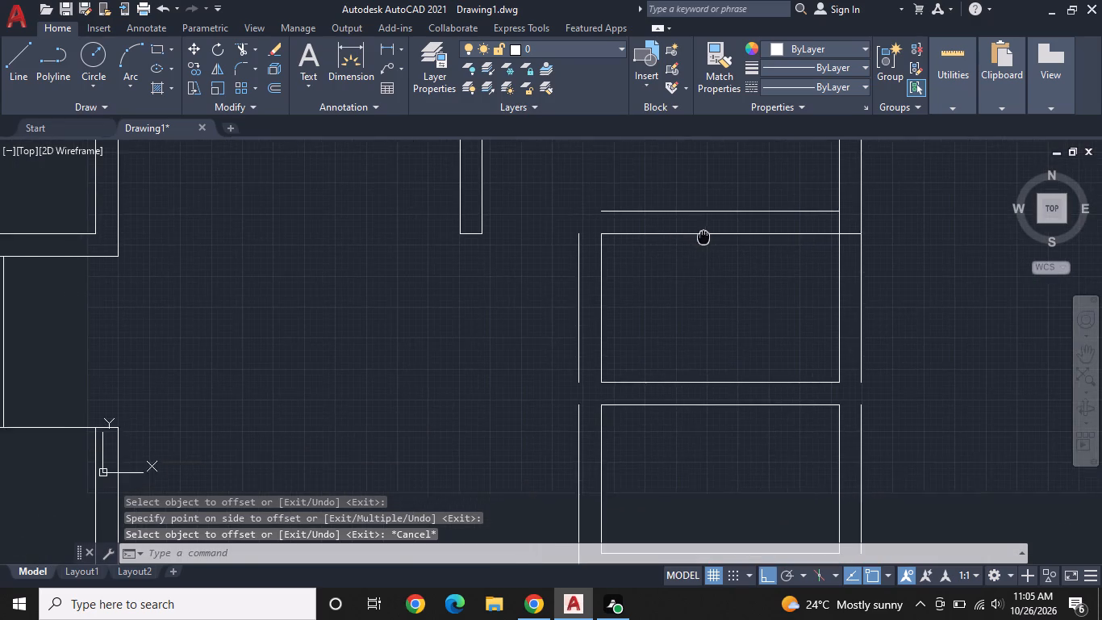
scroll(703, 238, down, 1)
middle_drag(703, 262, 693, 286)
key(Escape)
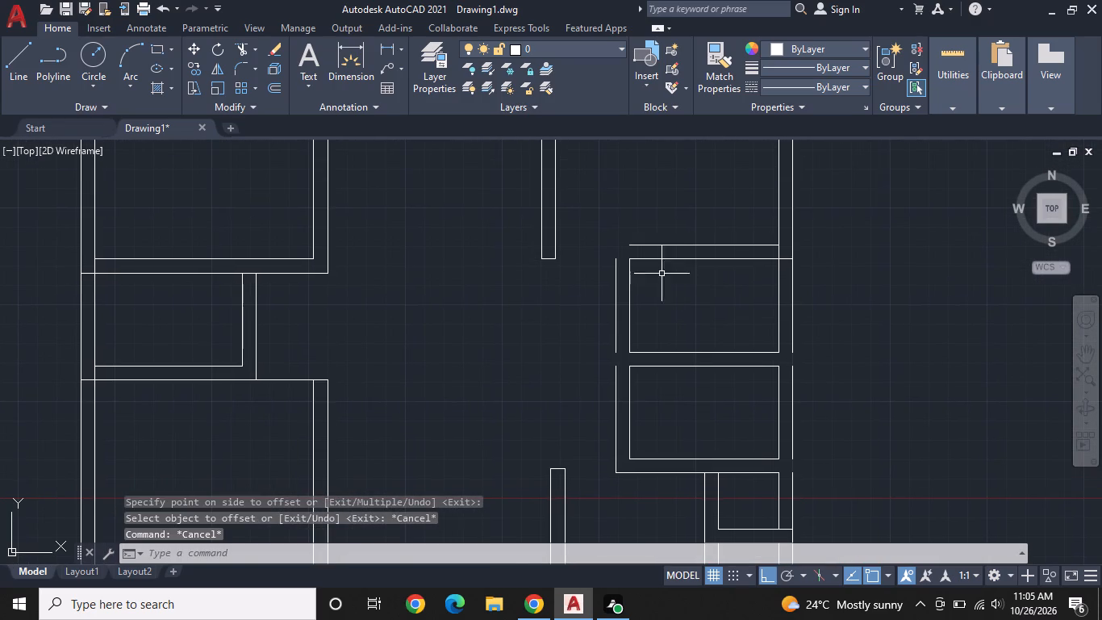
click(238, 64)
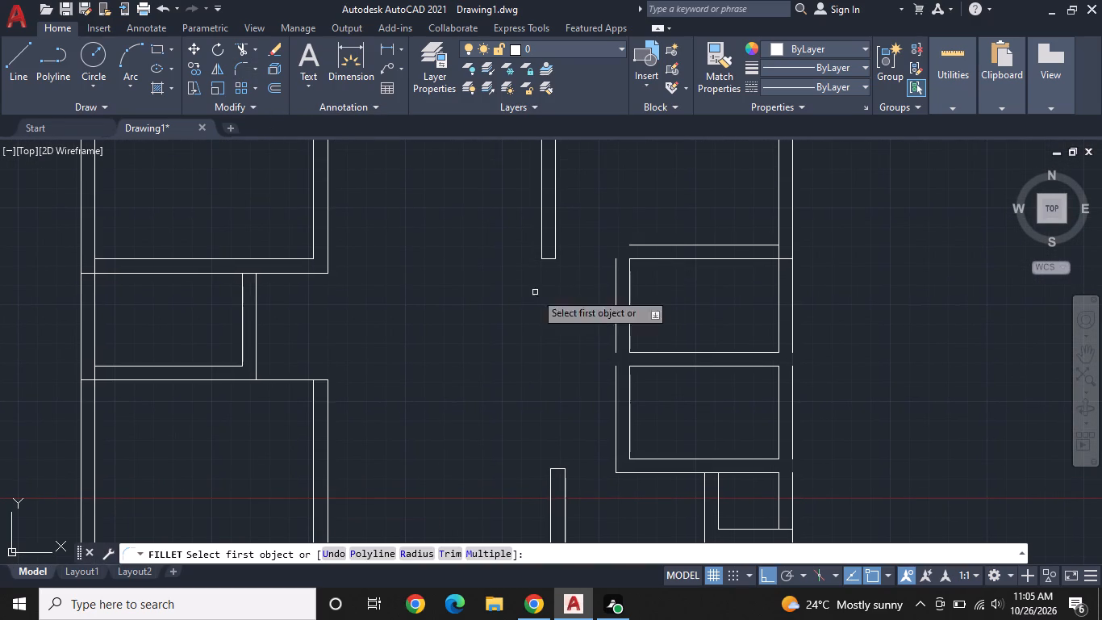
click(653, 244)
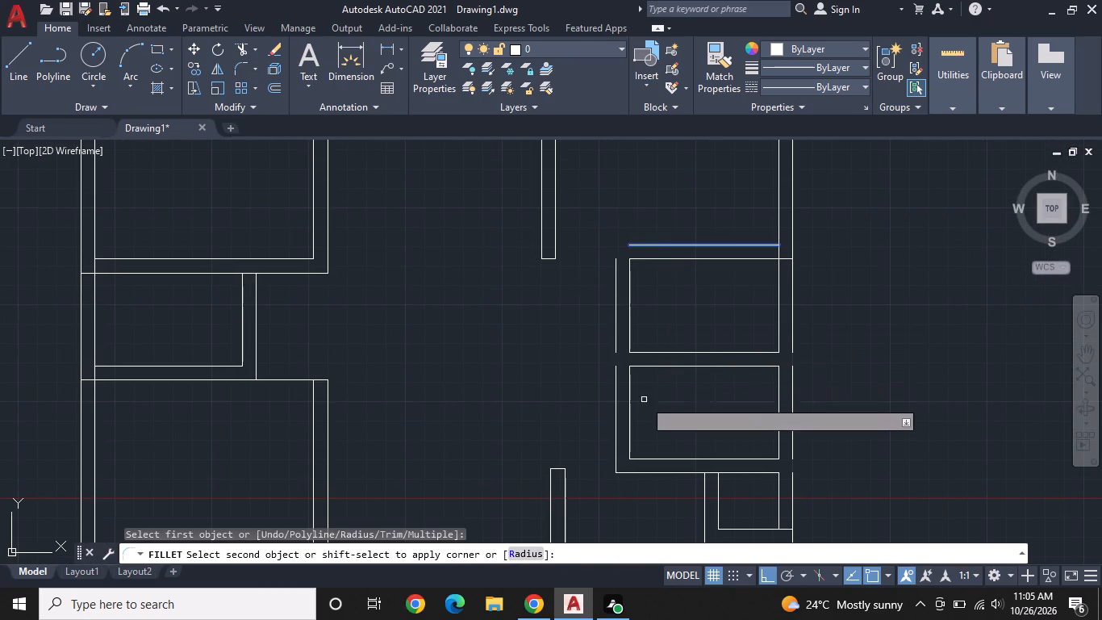
click(617, 449)
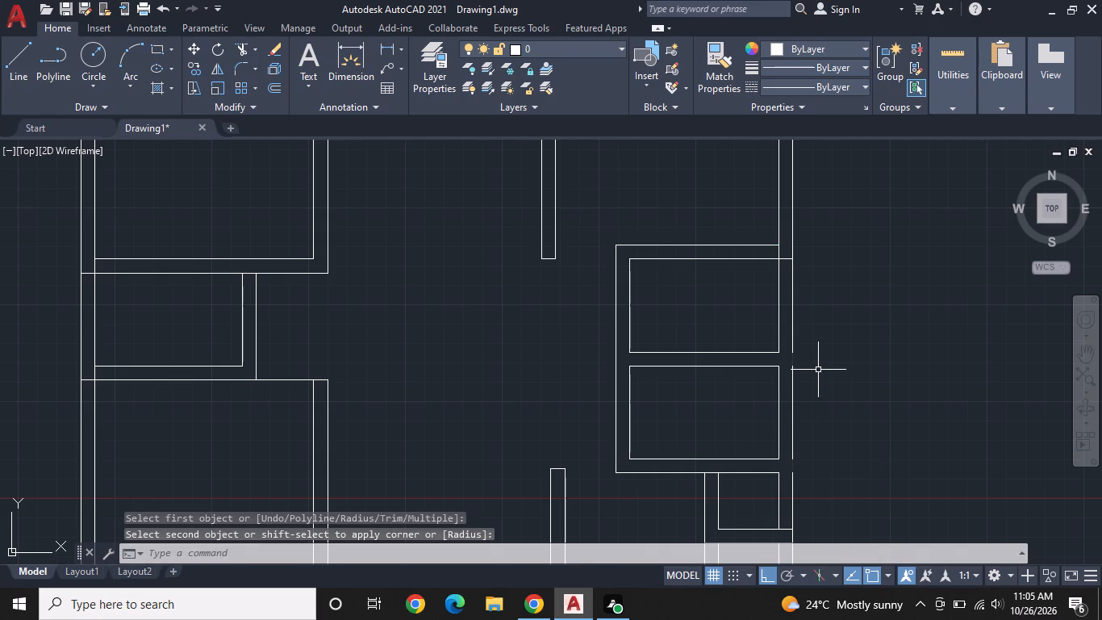
key(Escape)
Fillet the outer right wall line beside the upper stacked room with the lower-right rooms' outer bottom wall line.
middle_drag(816, 367, 800, 255)
scroll(800, 255, down, 1)
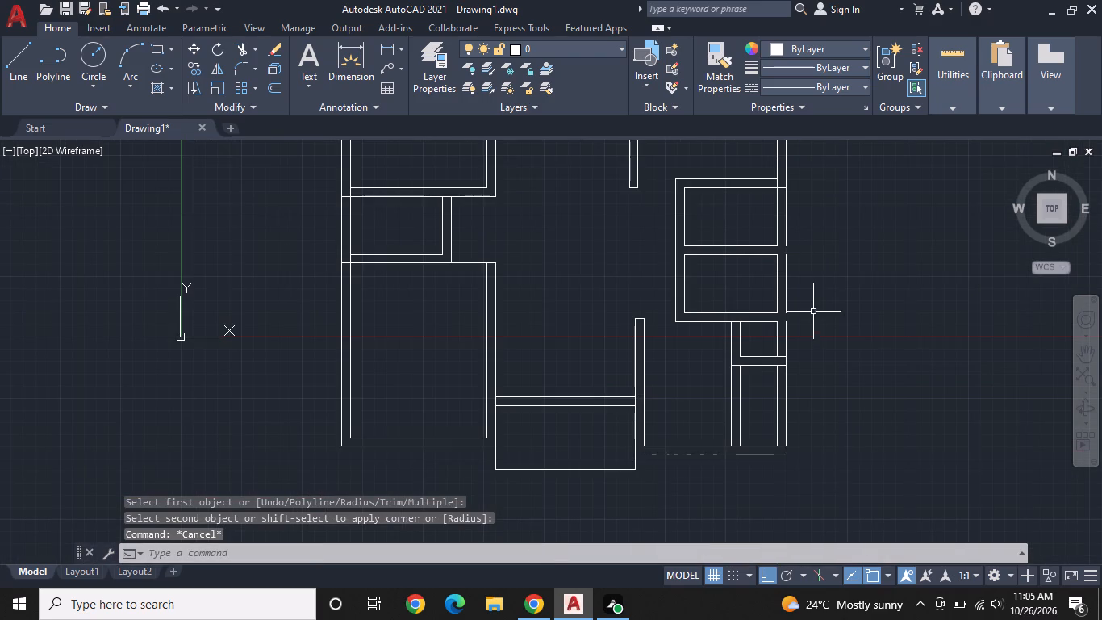
middle_drag(825, 335, 857, 367)
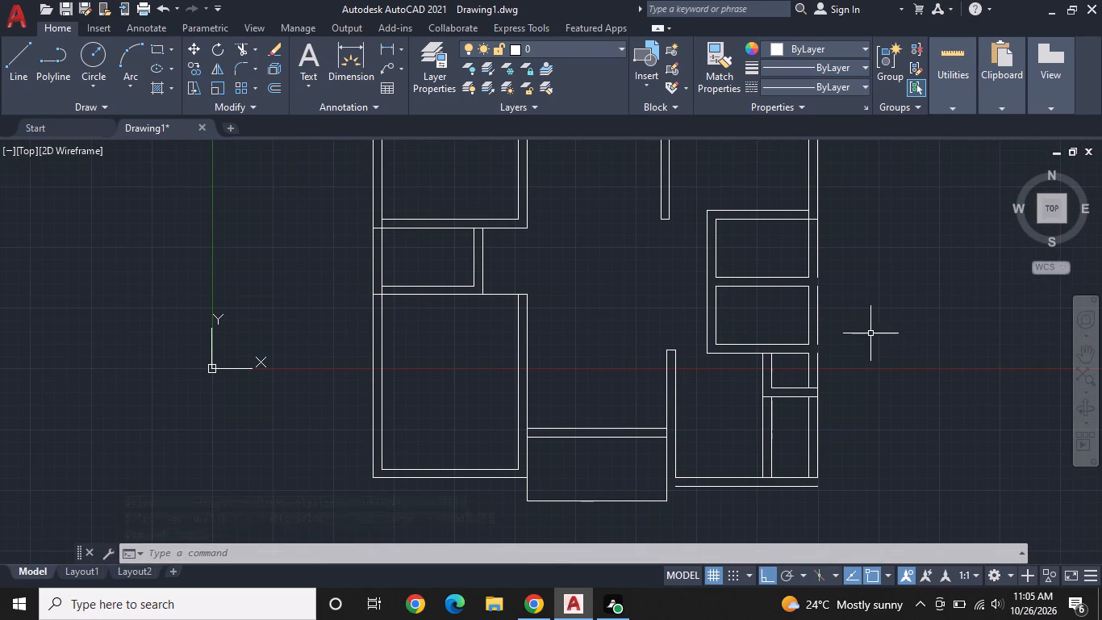
middle_drag(862, 306, 866, 435)
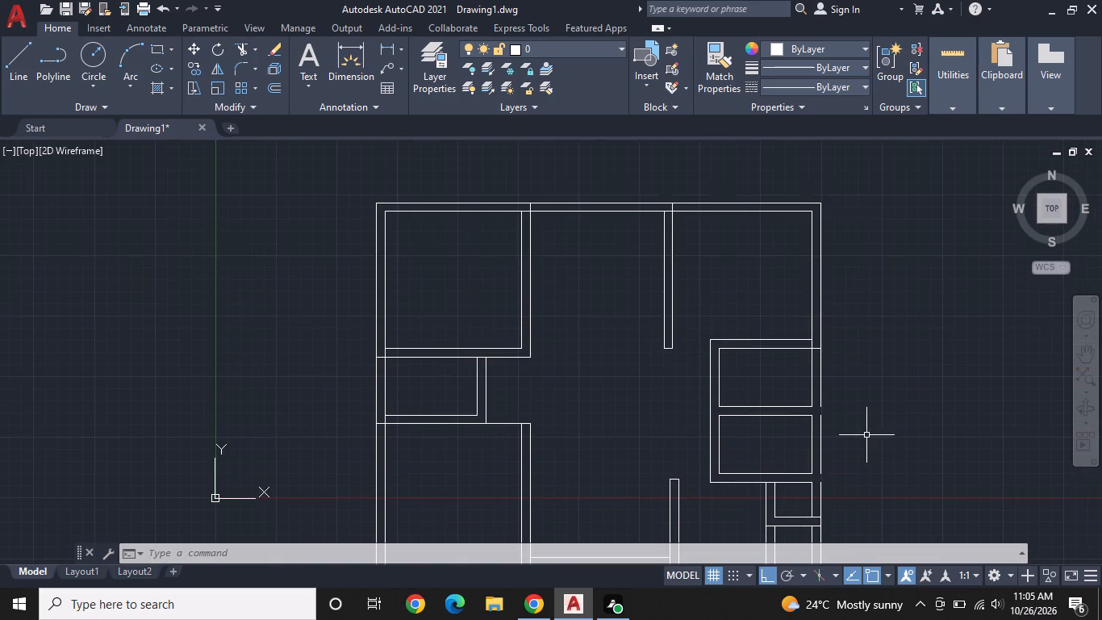
key(space)
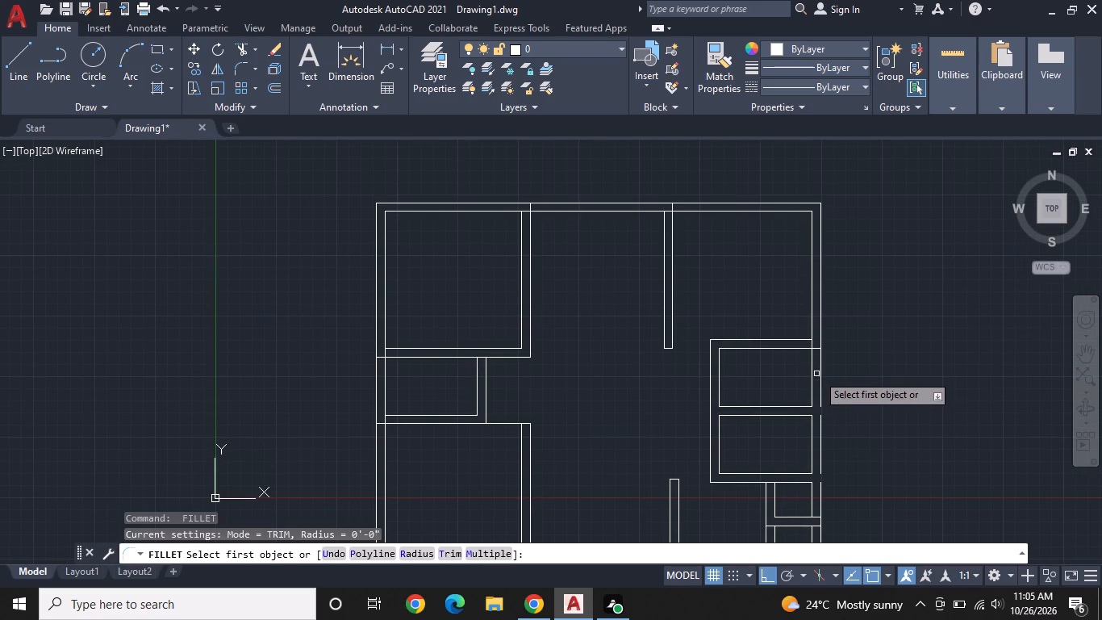
click(823, 386)
middle_drag(842, 429, 844, 289)
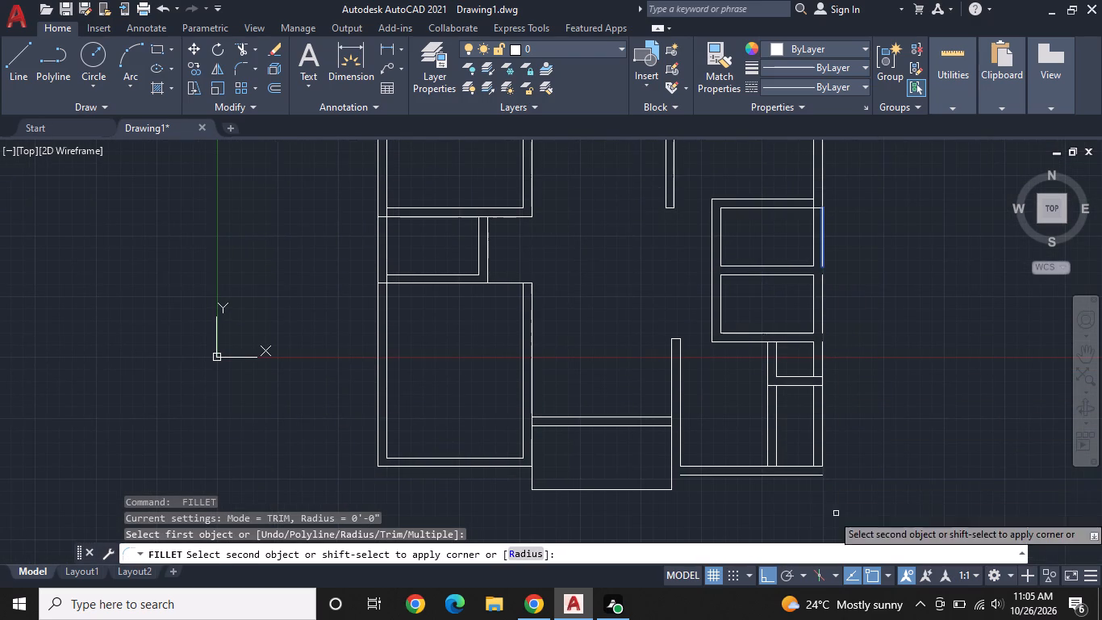
click(800, 475)
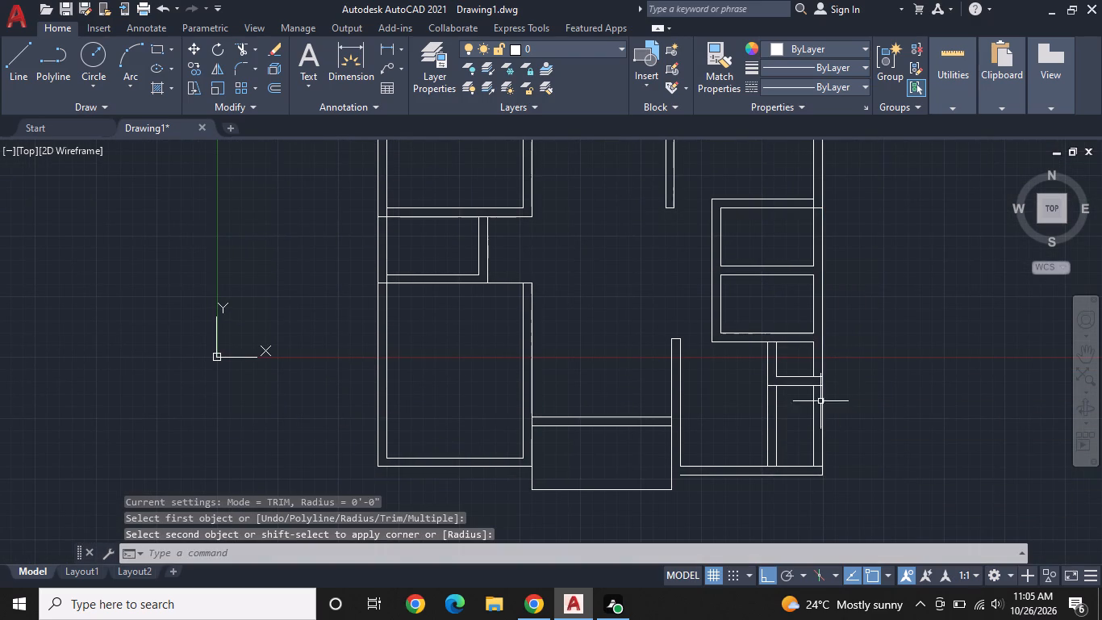
Trim the overlapping line segments where the upper-left room's right wall meets the top outer wall.
middle_drag(674, 411, 792, 556)
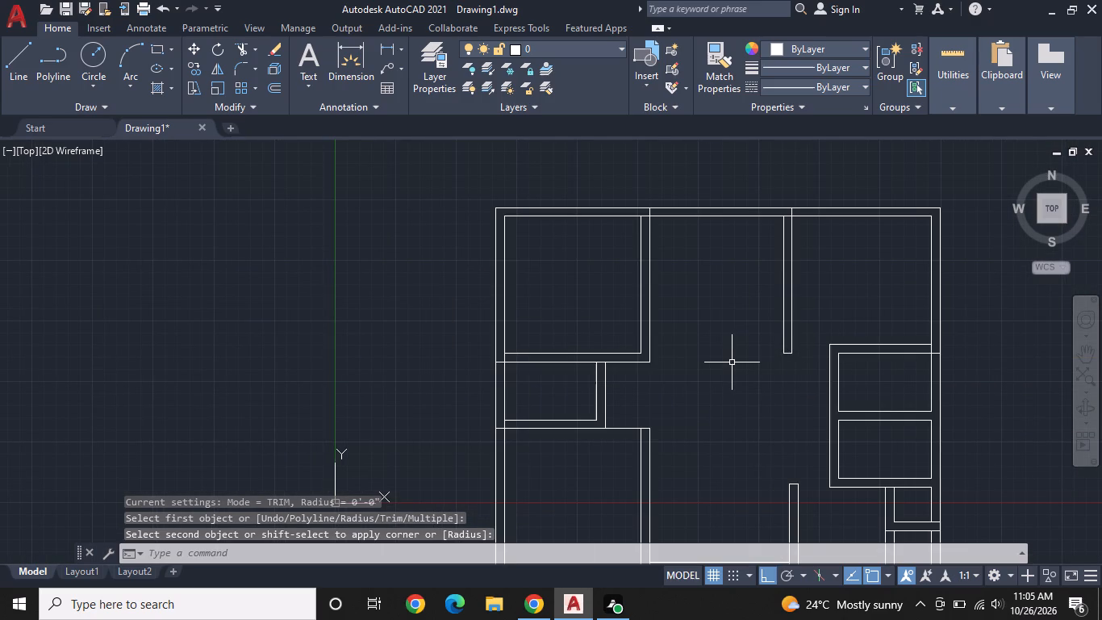
middle_drag(640, 390, 762, 385)
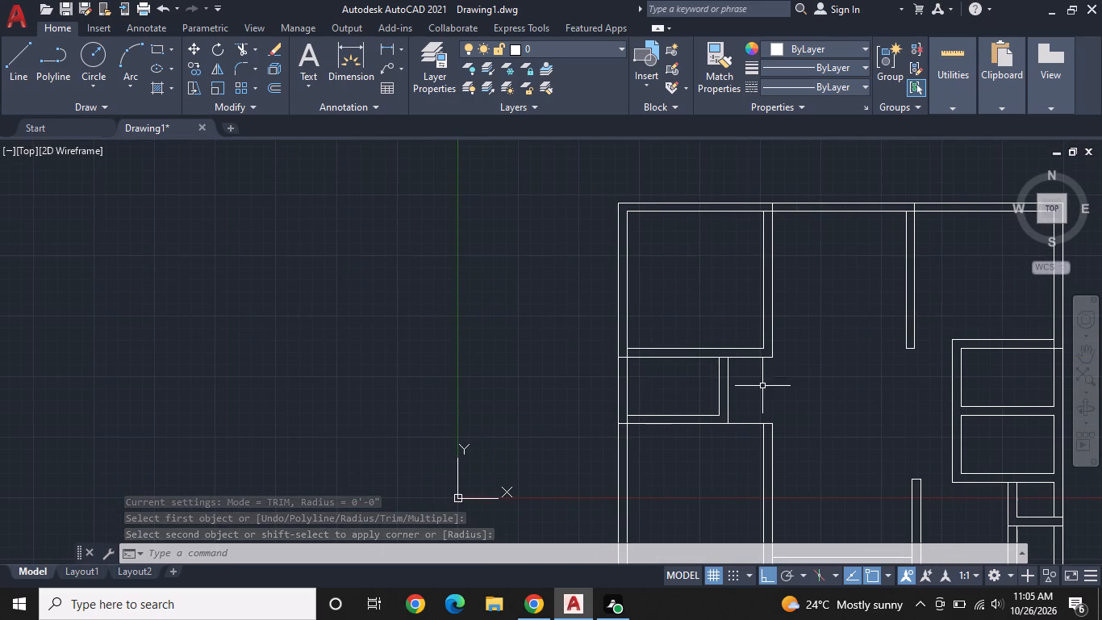
scroll(730, 406, up, 1)
scroll(744, 400, down, 1)
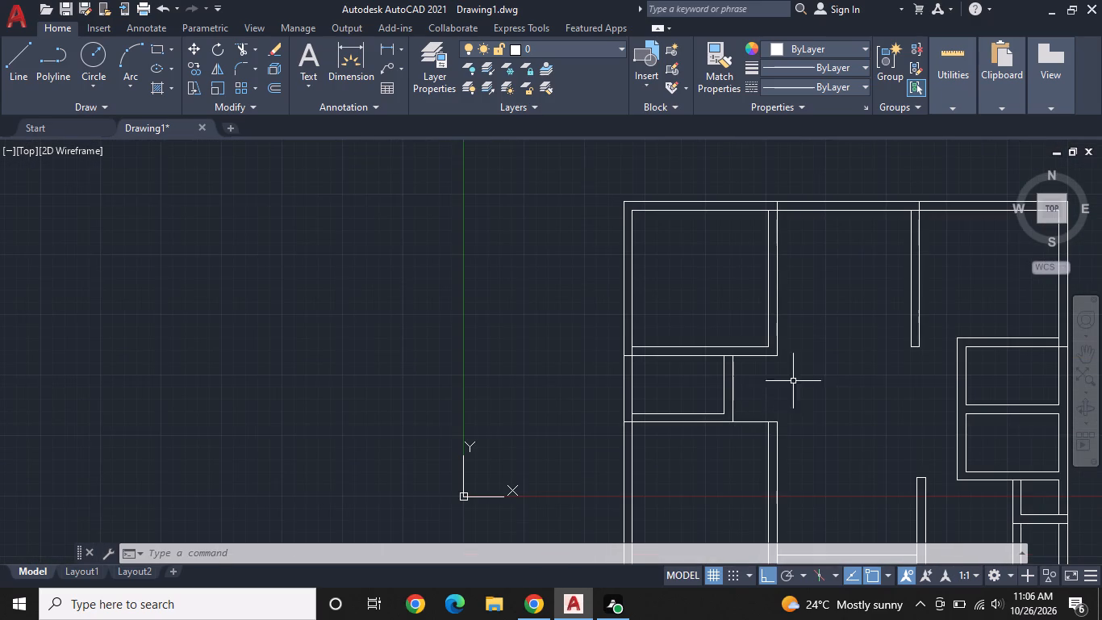
middle_drag(809, 378, 691, 388)
scroll(714, 268, up, 1)
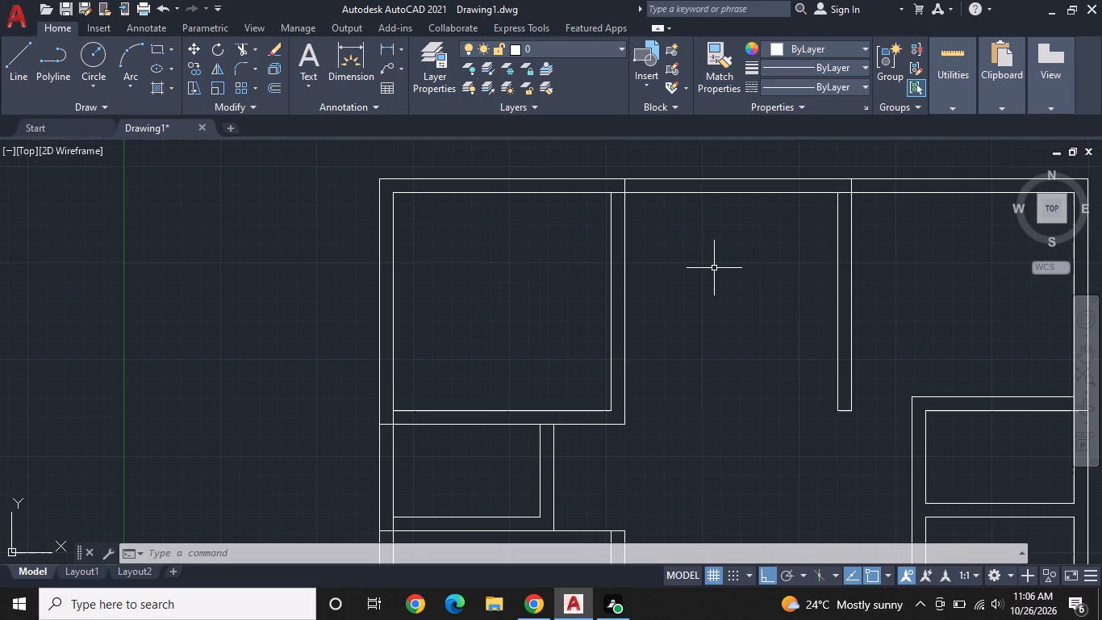
text(TR)
key(space)
scroll(628, 173, up, 1)
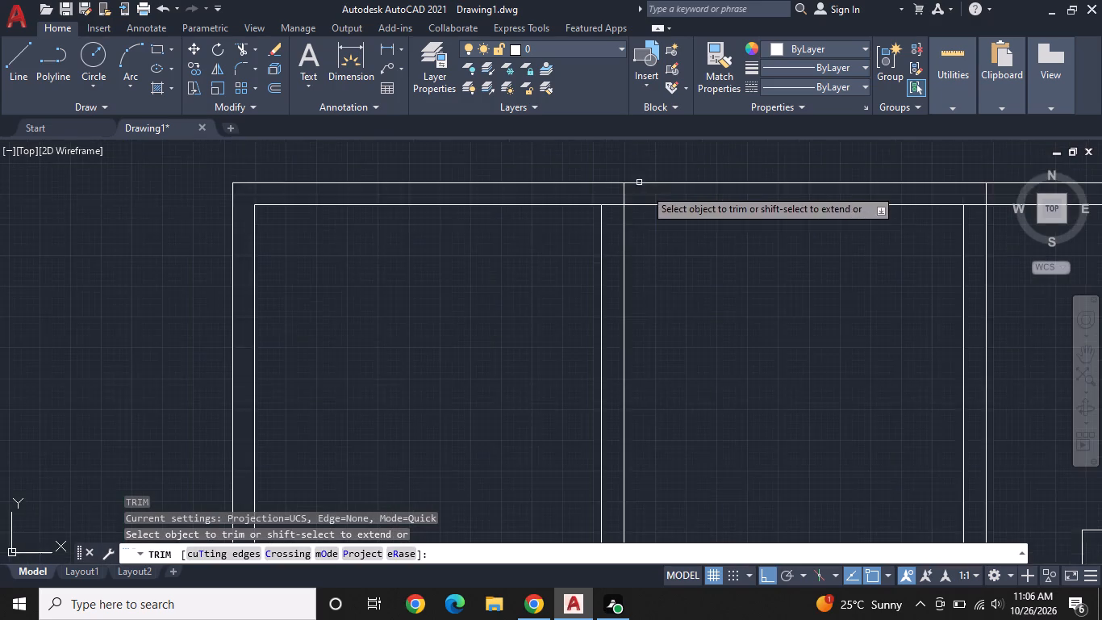
scroll(648, 191, up, 1)
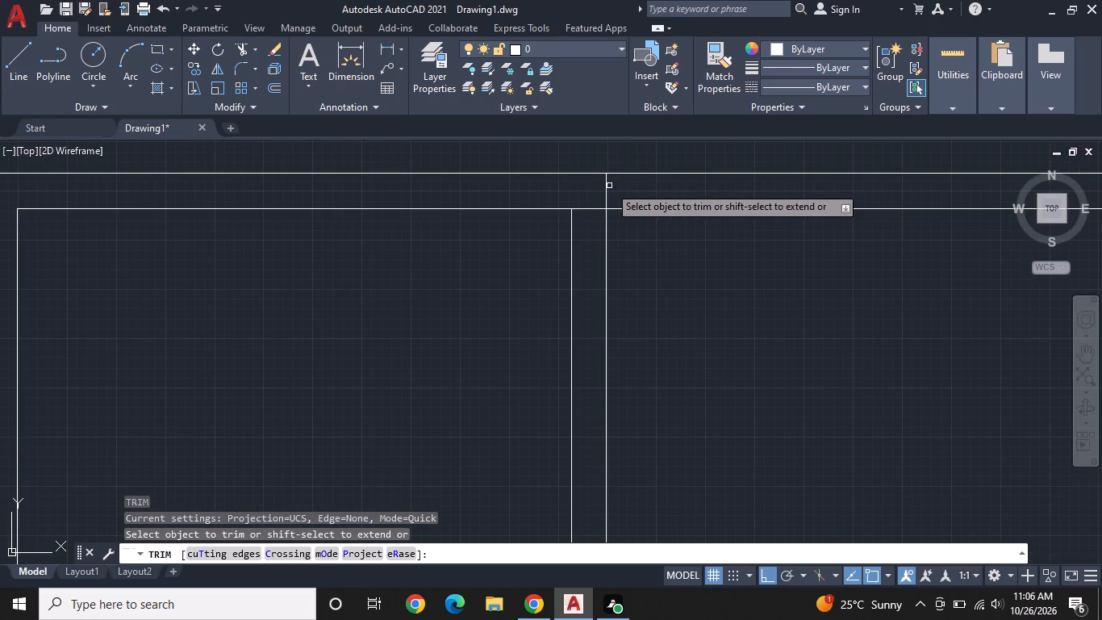
click(609, 186)
click(591, 201)
middle_drag(695, 247, 582, 359)
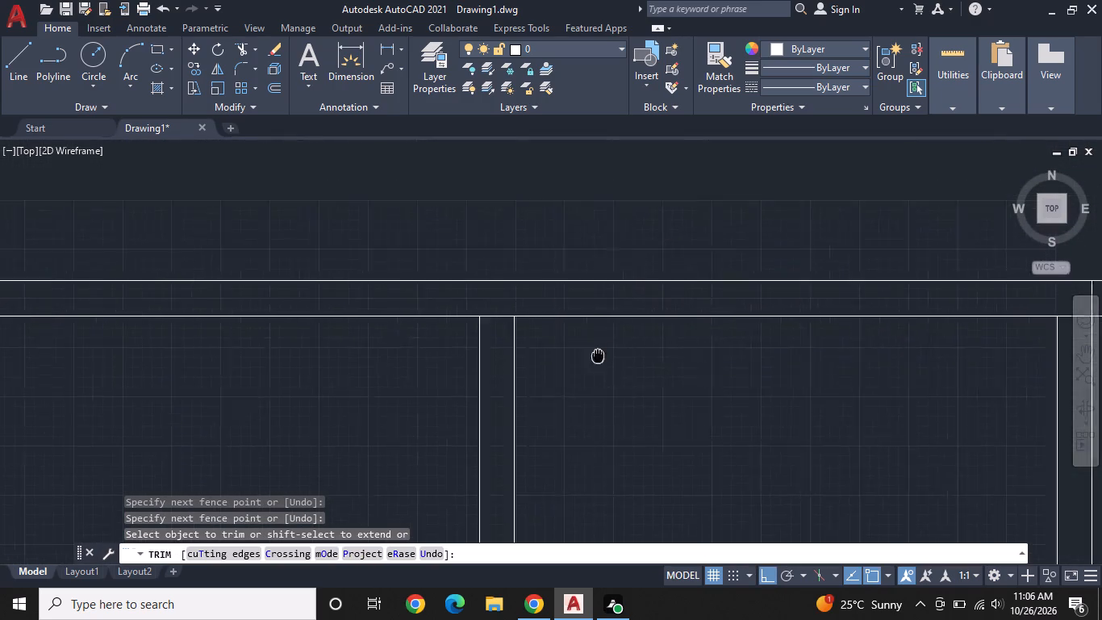
middle_drag(582, 359, 561, 365)
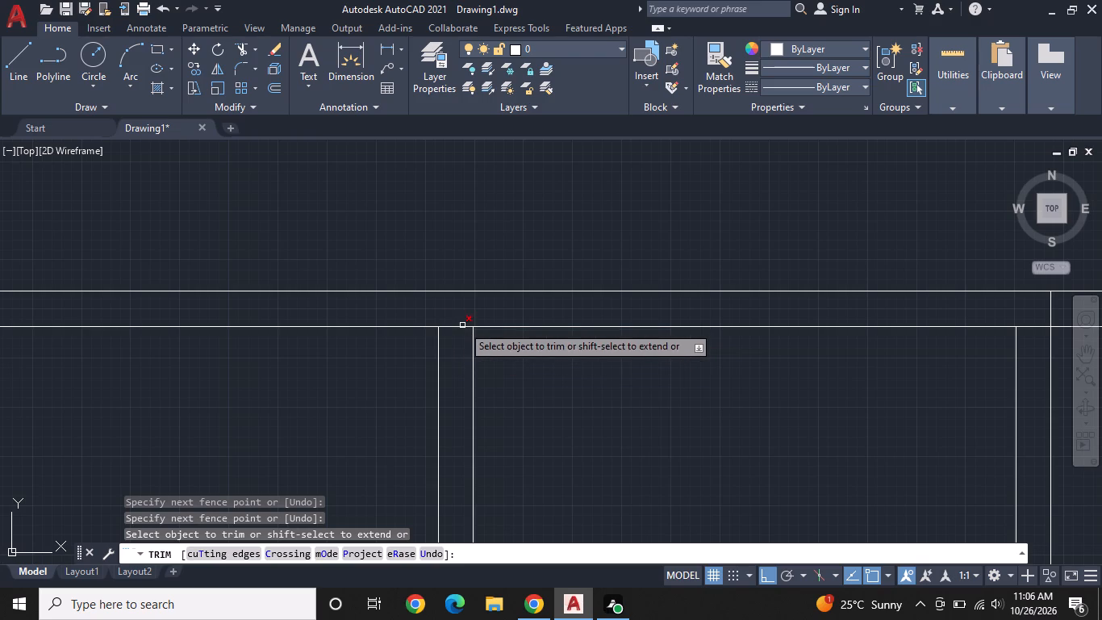
click(462, 325)
Trim the overlapping line segments where the second vertical partition meets the top outer wall.
scroll(617, 317, down, 2)
middle_drag(747, 345, 519, 399)
scroll(573, 364, up, 1)
click(553, 378)
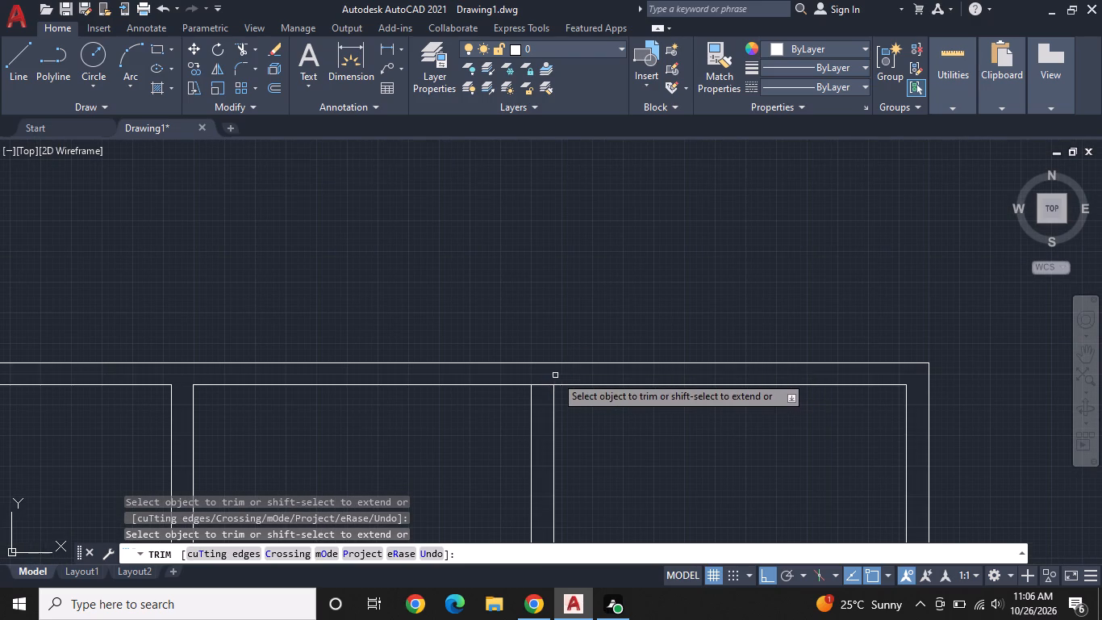
click(542, 386)
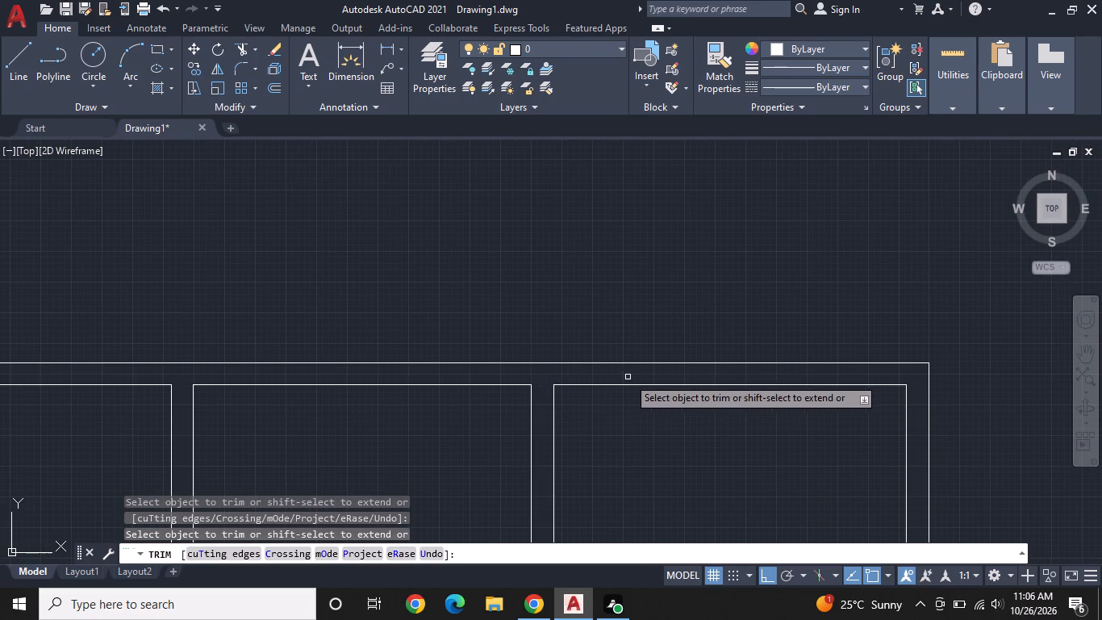
Trim the upper stacked room's top wall line where it crosses the thickness of the right outer wall.
scroll(643, 376, down, 3)
middle_drag(668, 425, 723, 301)
scroll(783, 333, up, 3)
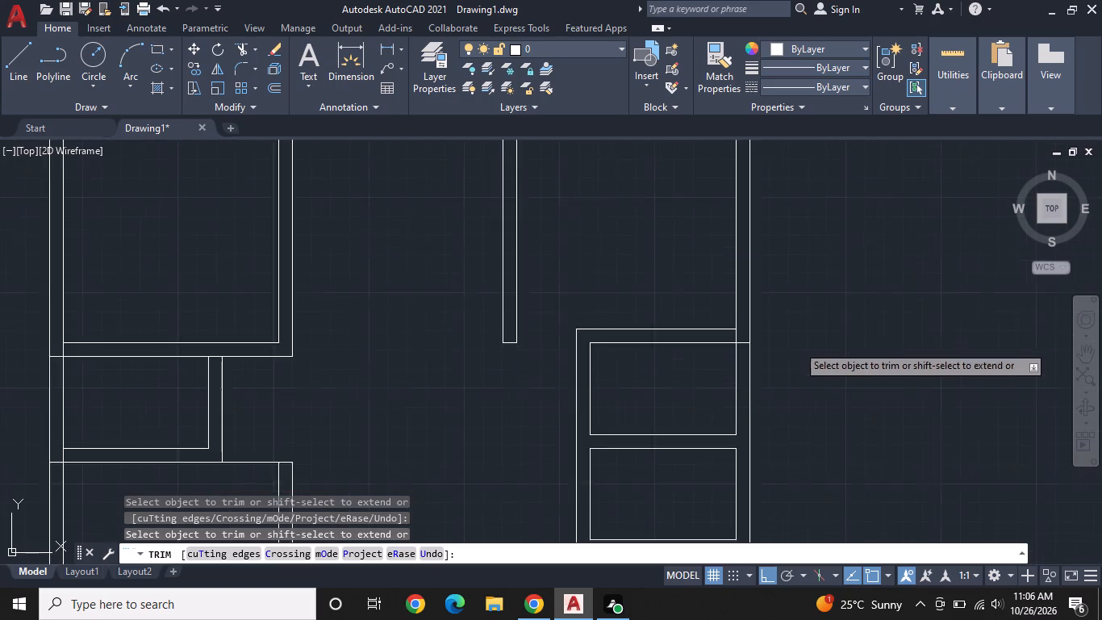
click(708, 341)
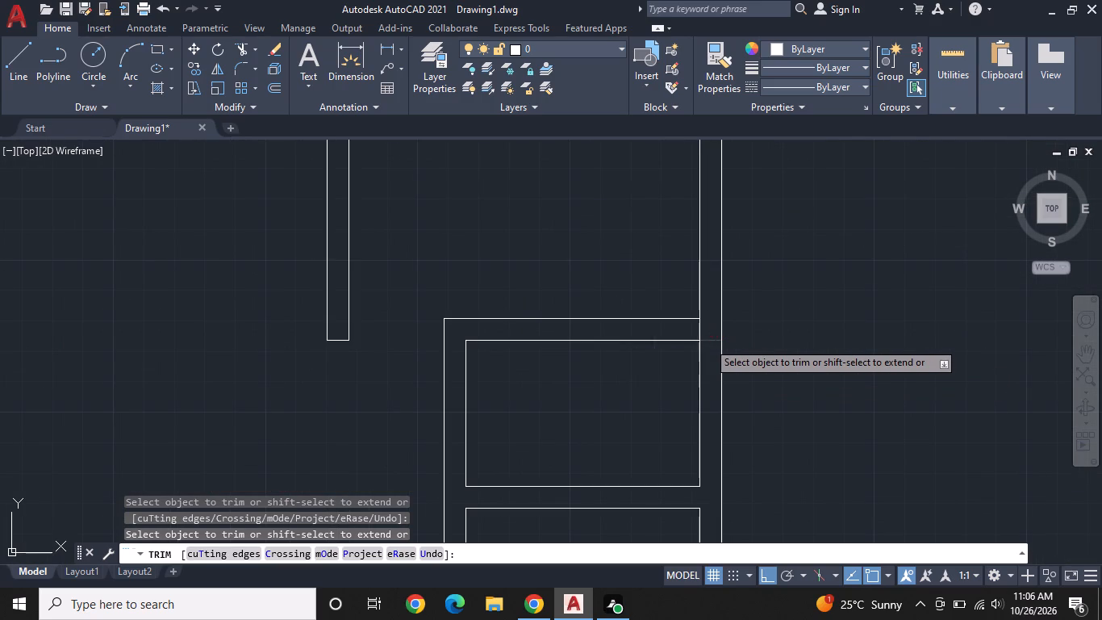
Trim the bottom wall's inner line between the two partition lines of the lower-right rooms and end the trim.
middle_drag(717, 379, 746, 265)
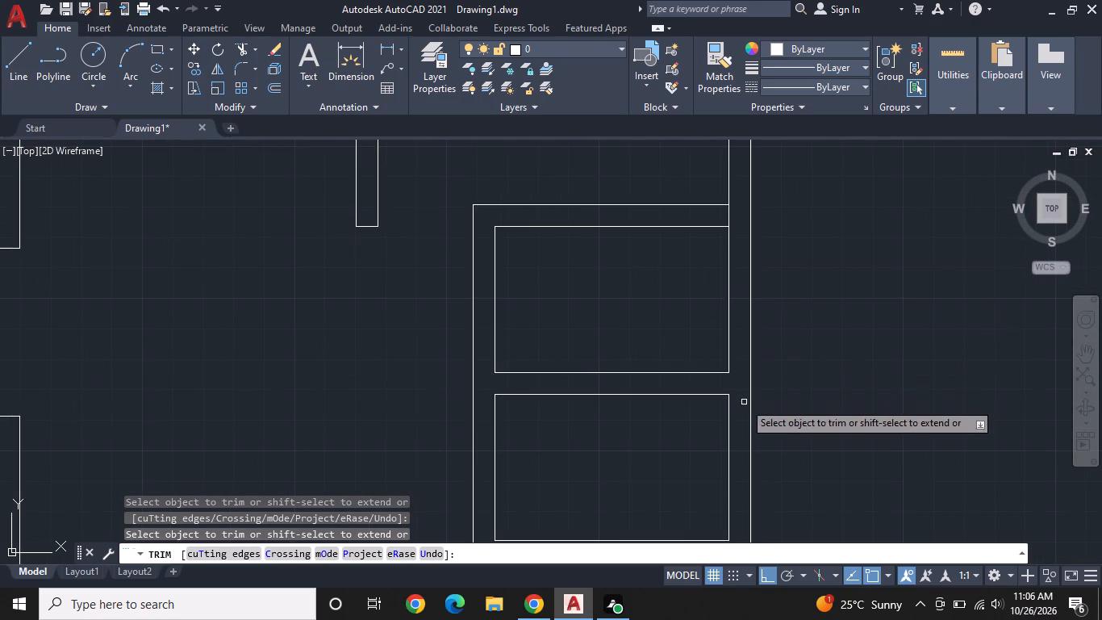
middle_drag(734, 431, 741, 330)
middle_drag(723, 446, 753, 304)
middle_click(754, 303)
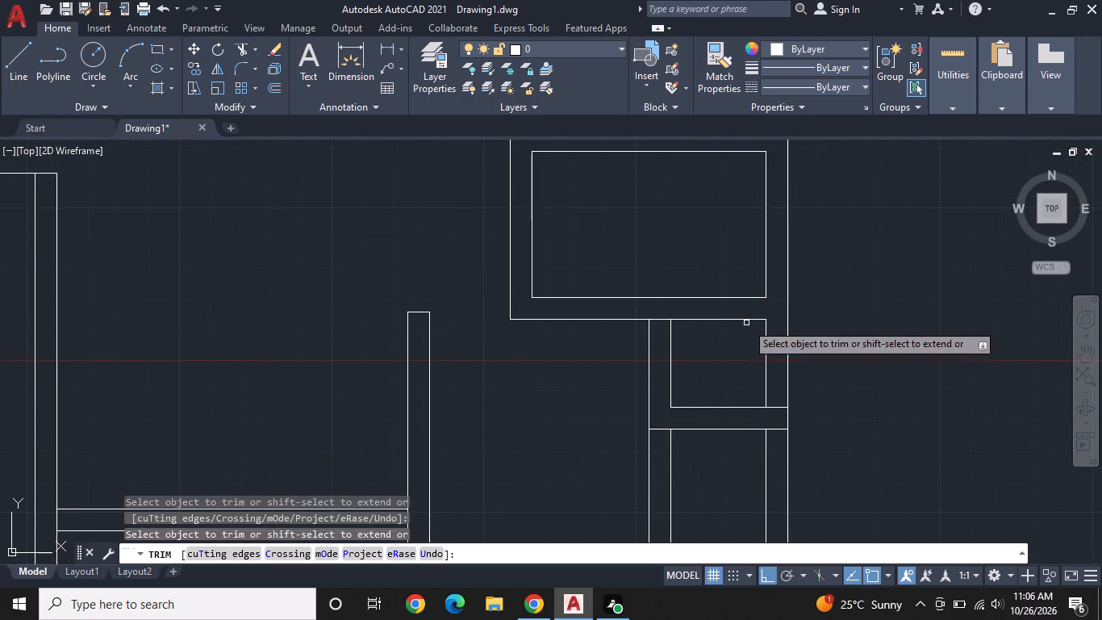
scroll(720, 413, up, 1)
scroll(720, 413, down, 1)
middle_drag(737, 378, 778, 321)
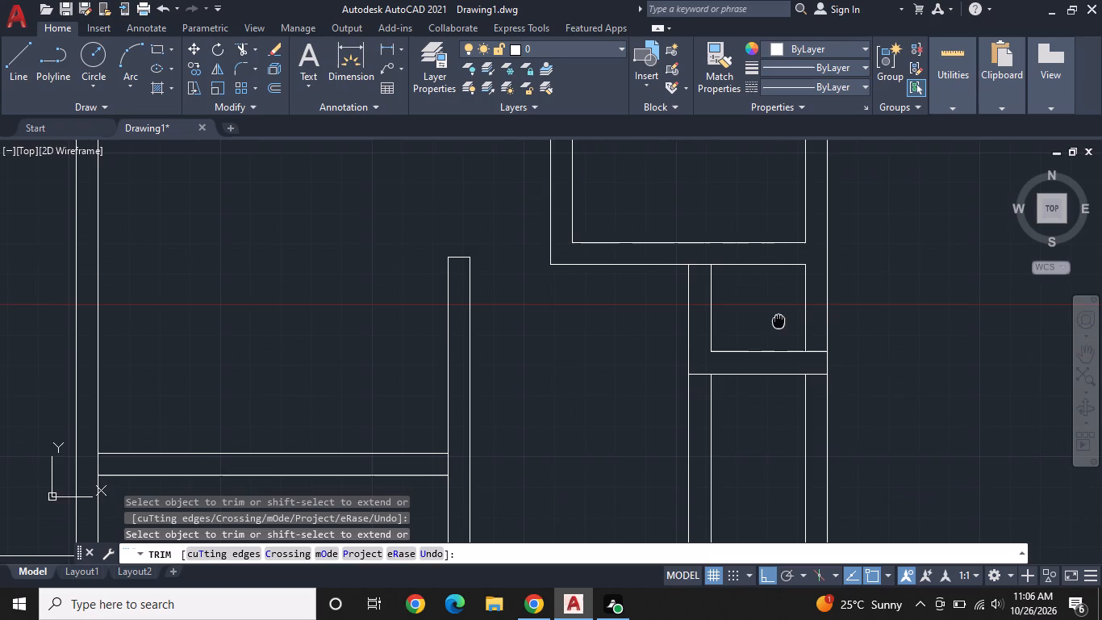
middle_drag(778, 321, 781, 318)
middle_drag(734, 435, 749, 325)
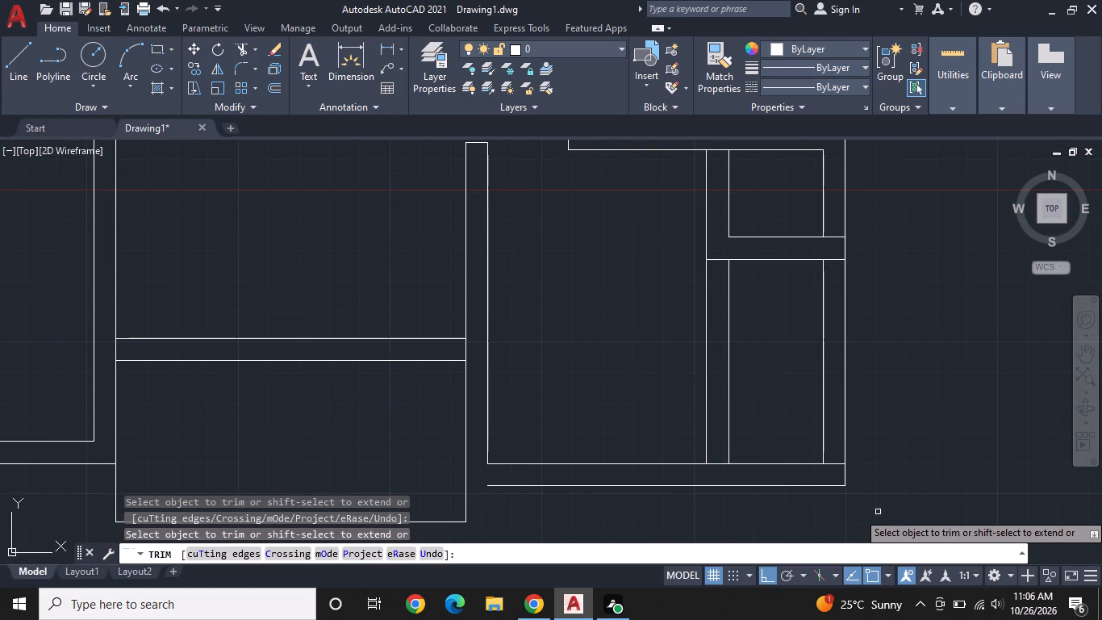
click(717, 465)
scroll(676, 488, down, 1)
middle_drag(642, 488, 774, 408)
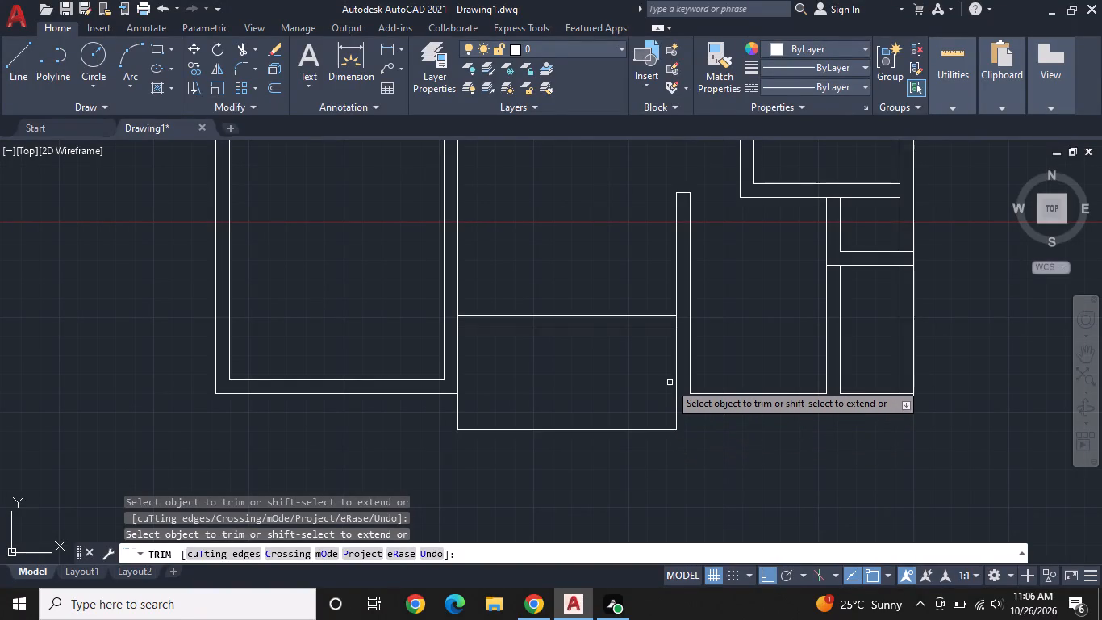
key(Escape)
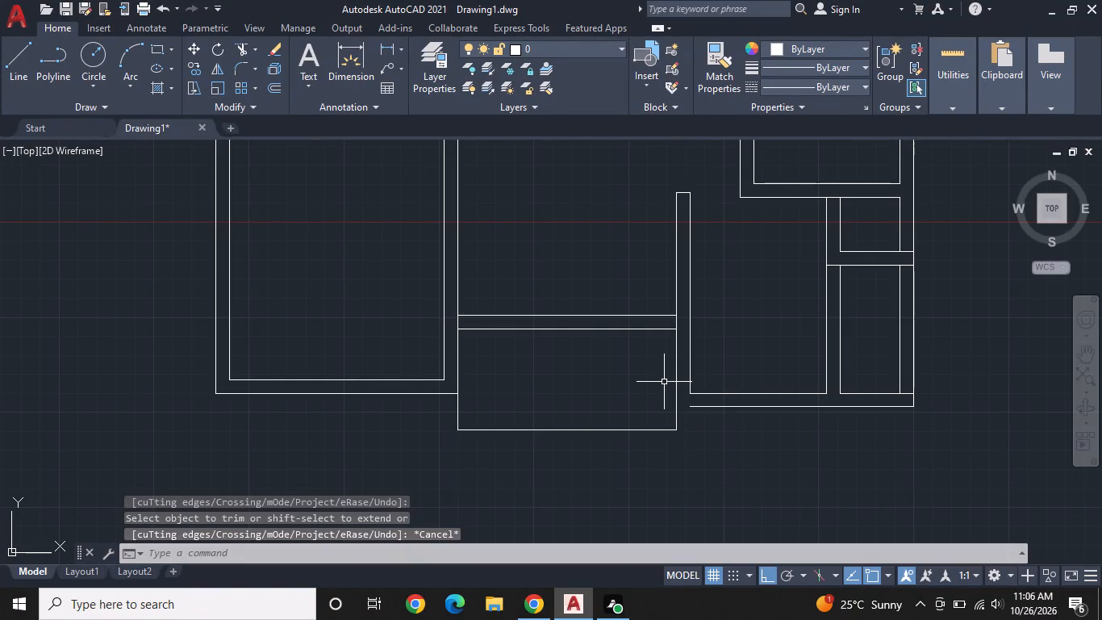
Draw a short stub wall about 7" wide near the right end of the bottom-centre cross wall, projecting about 1'-11" below it.
text(L)
key(space)
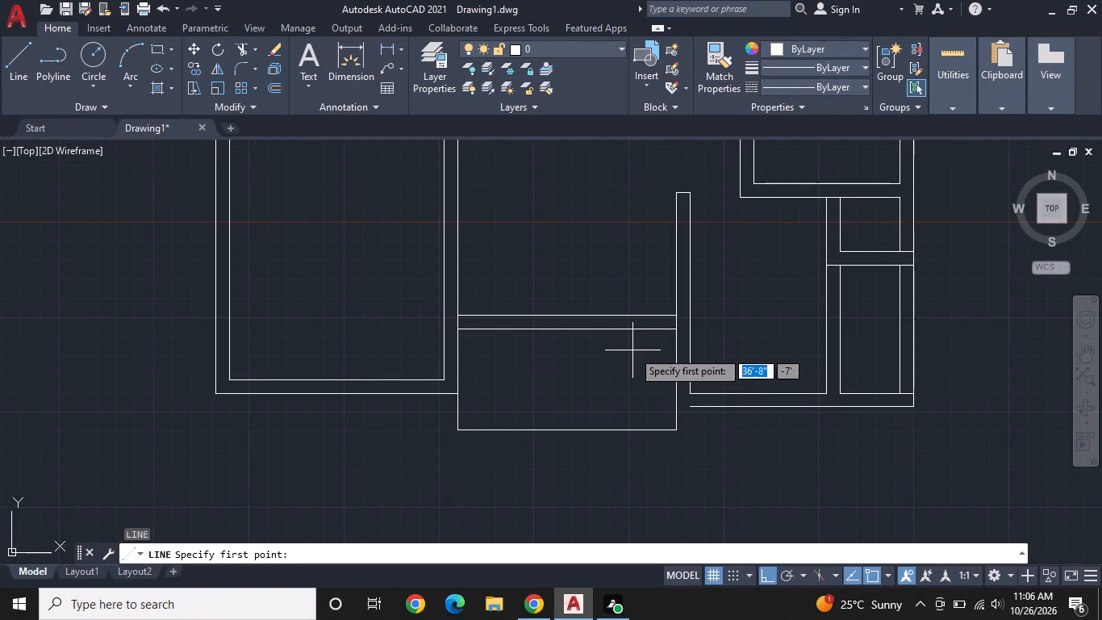
middle_drag(632, 350, 682, 446)
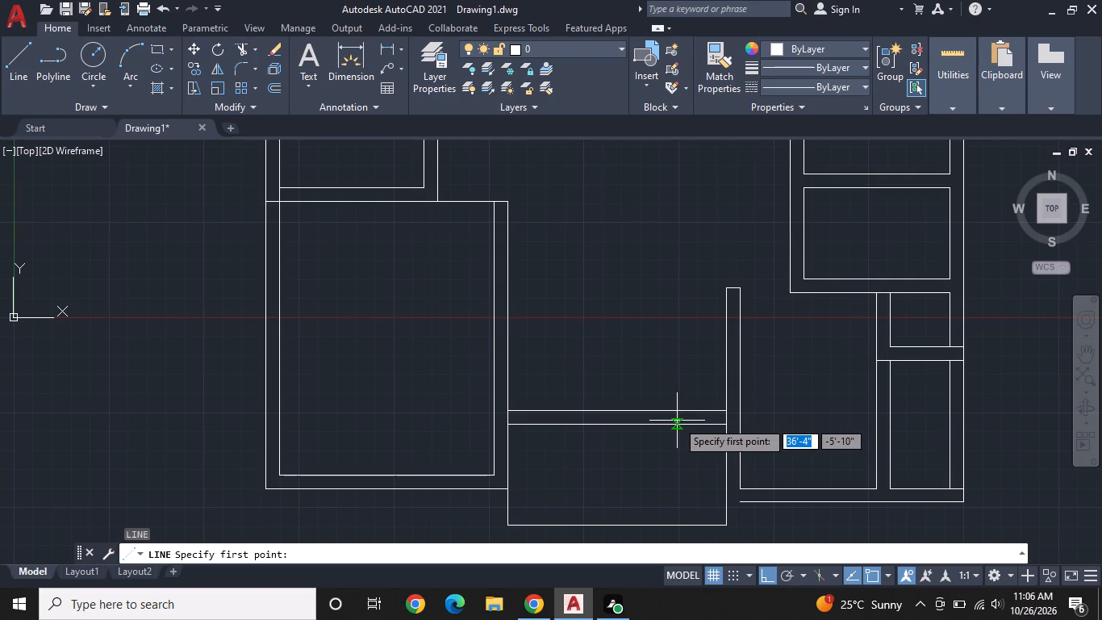
scroll(677, 421, up, 1)
click(689, 404)
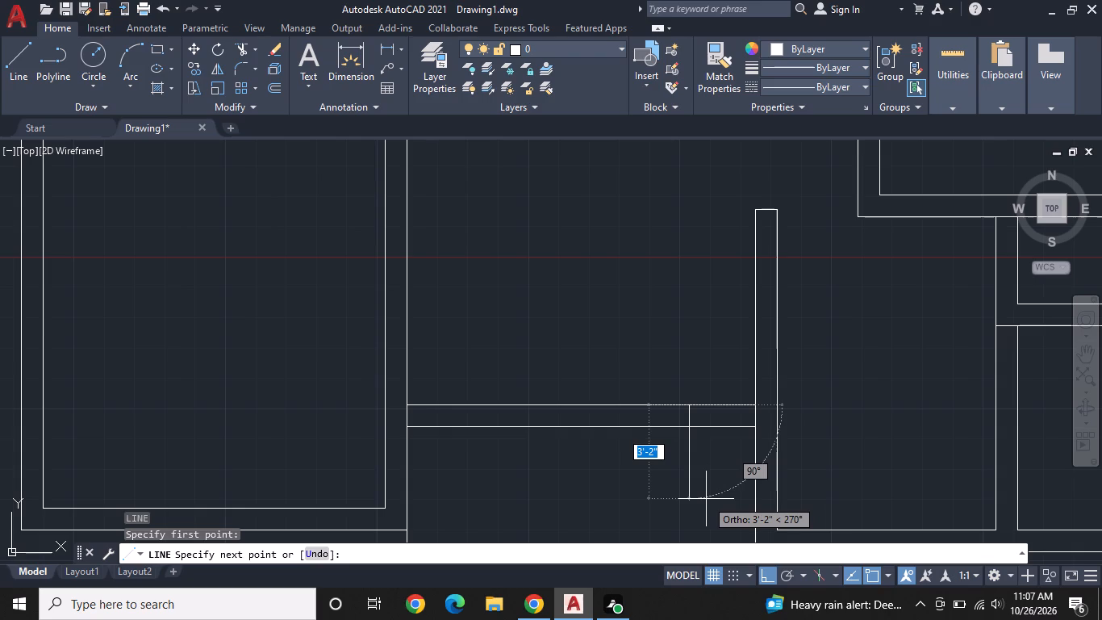
click(700, 483)
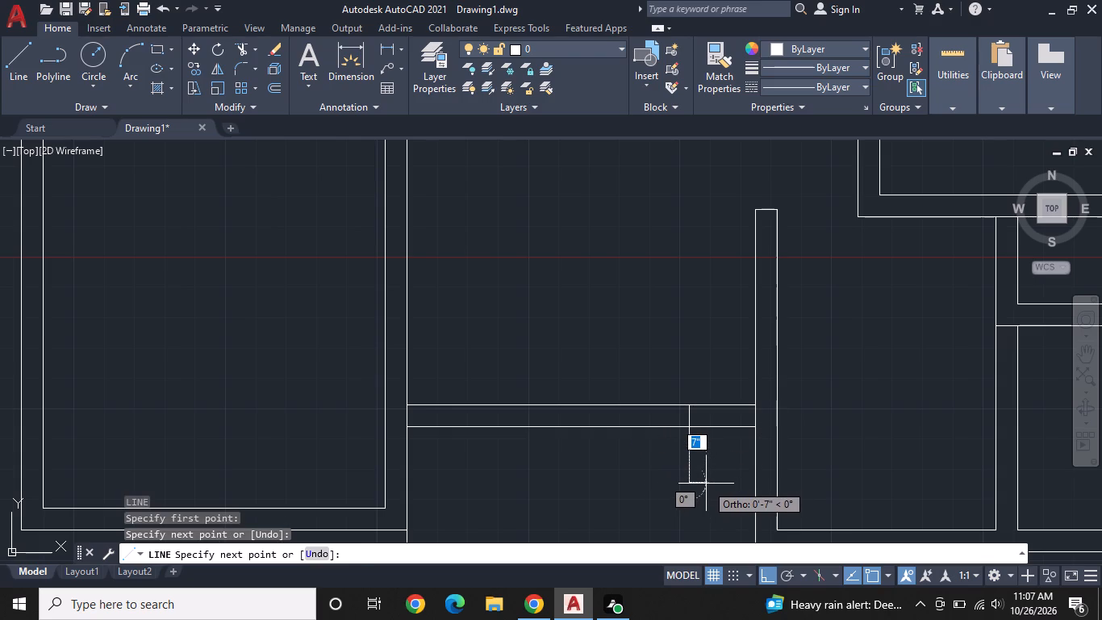
click(706, 484)
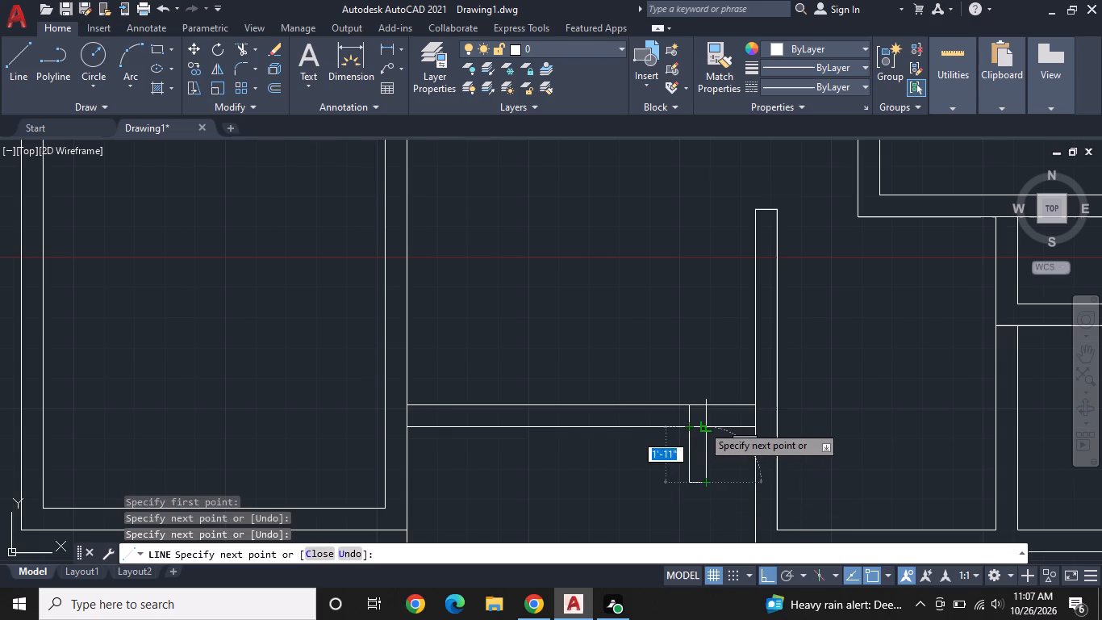
scroll(702, 425, up, 2)
click(712, 436)
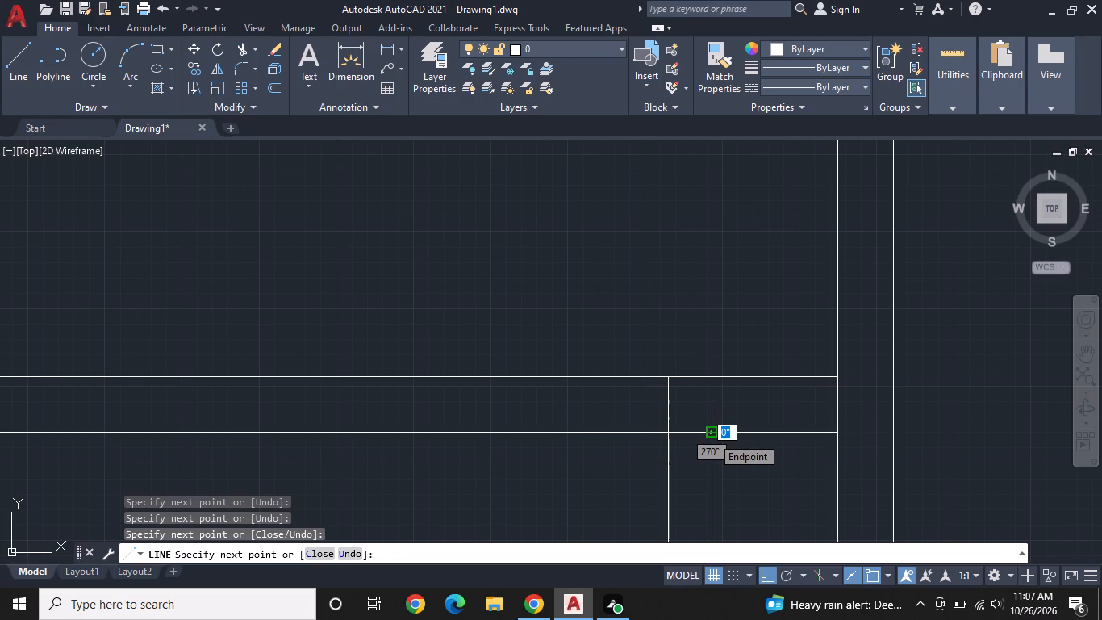
key(Escape)
Trim the cross wall's lower line between the two sides of the new stub wall.
scroll(712, 436, down, 2)
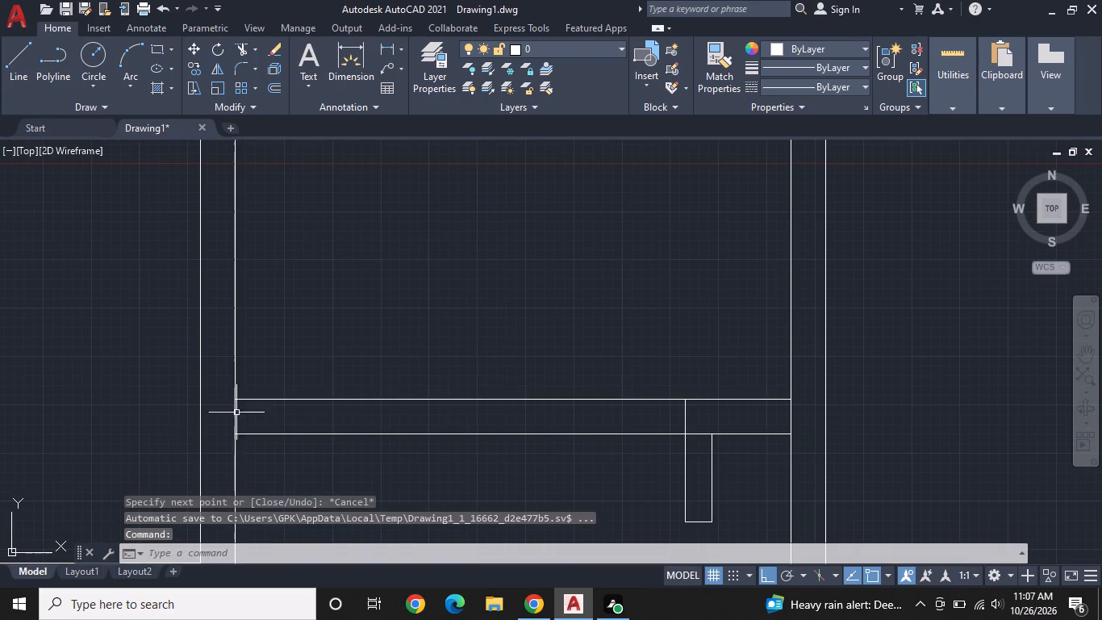
scroll(562, 404, down, 1)
middle_drag(614, 438, 615, 361)
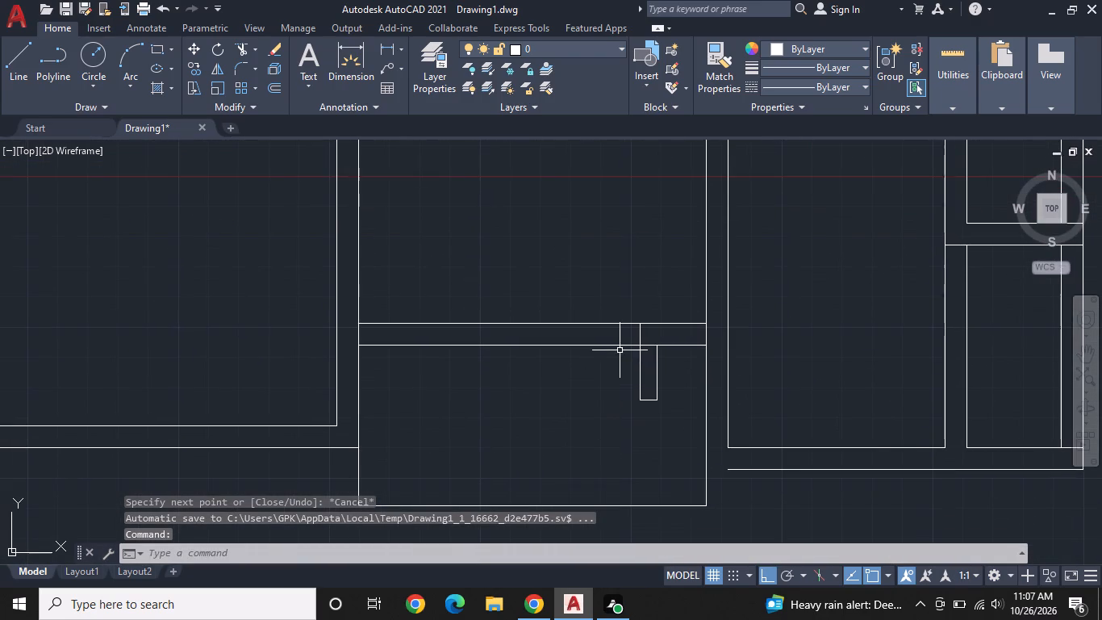
text(TR)
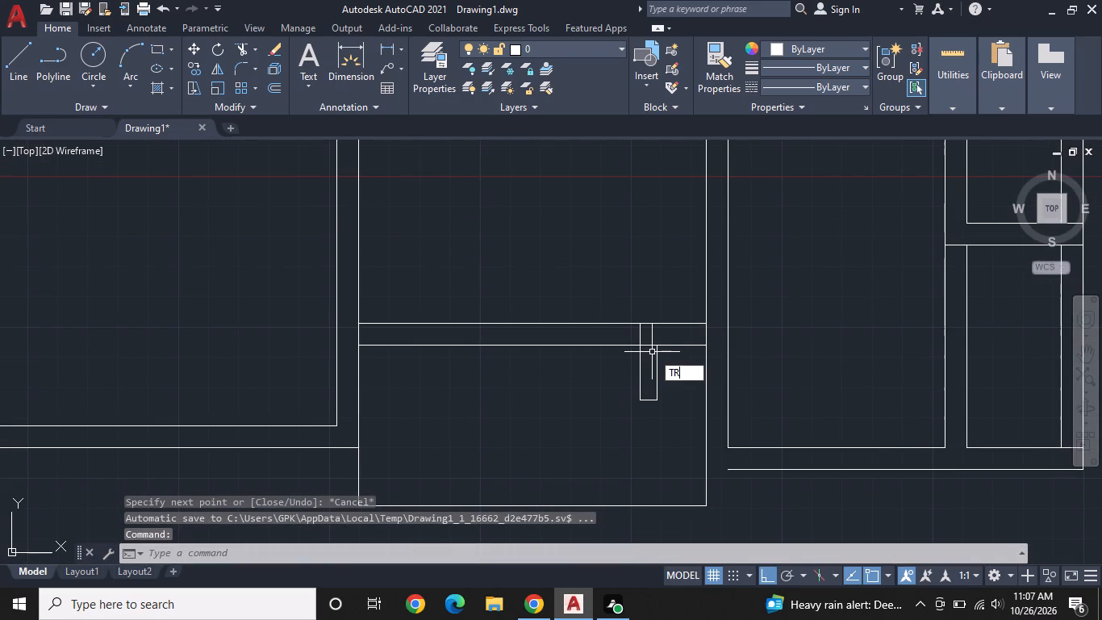
key(space)
click(648, 344)
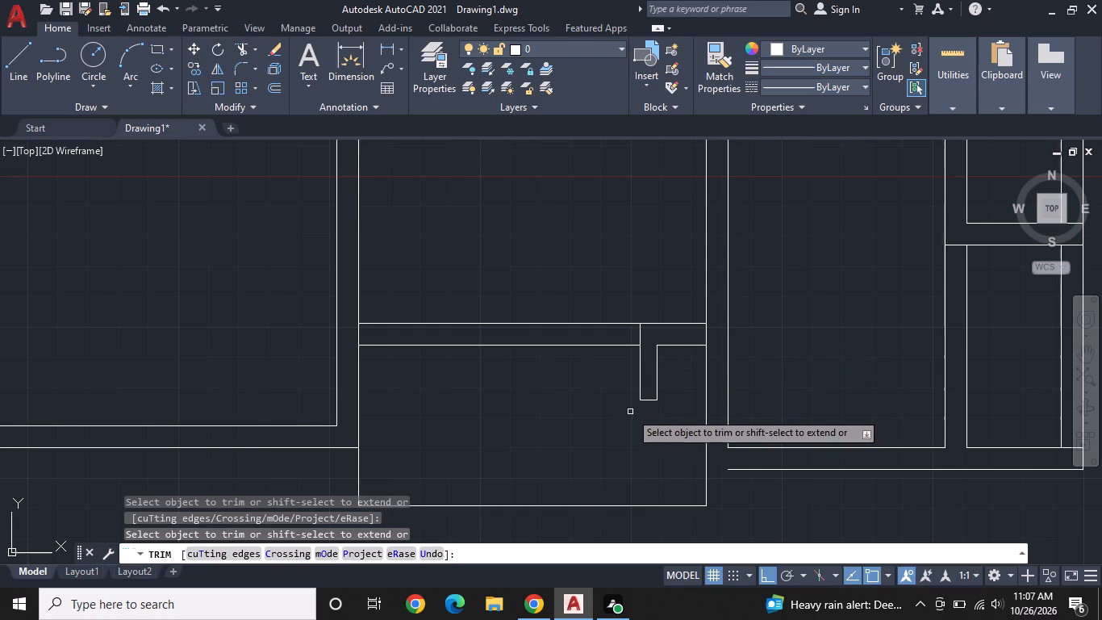
key(Escape)
Offset the bottom, left and right lines of the bottom-centre space 9" outward and end the offset.
scroll(626, 405, down, 2)
middle_drag(613, 406, 659, 346)
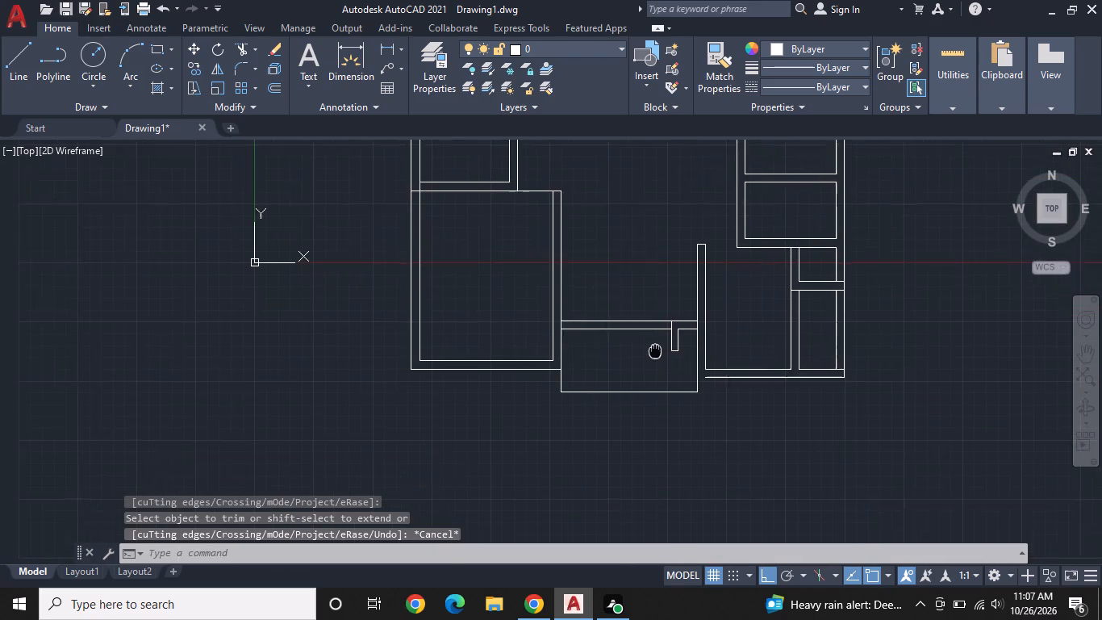
middle_drag(659, 346, 664, 341)
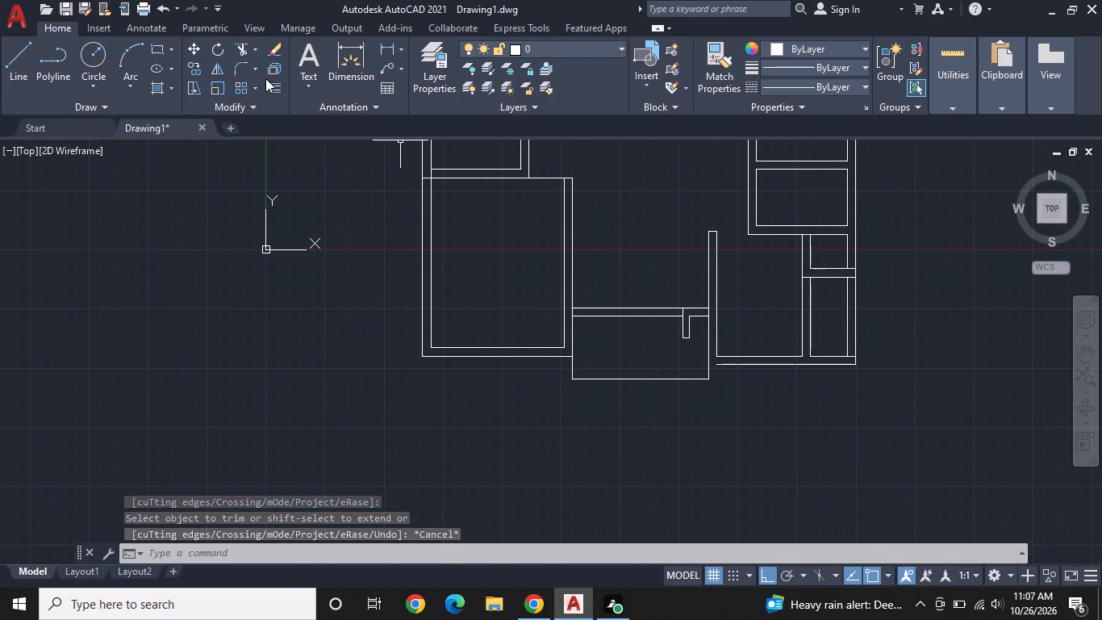
click(271, 86)
key(space)
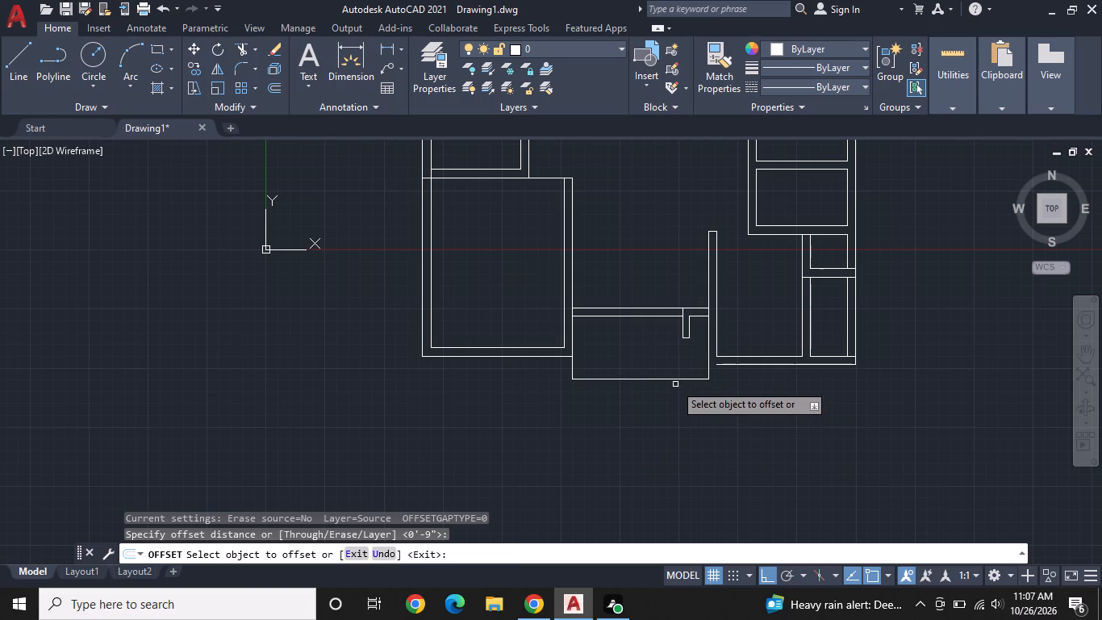
click(671, 378)
click(648, 426)
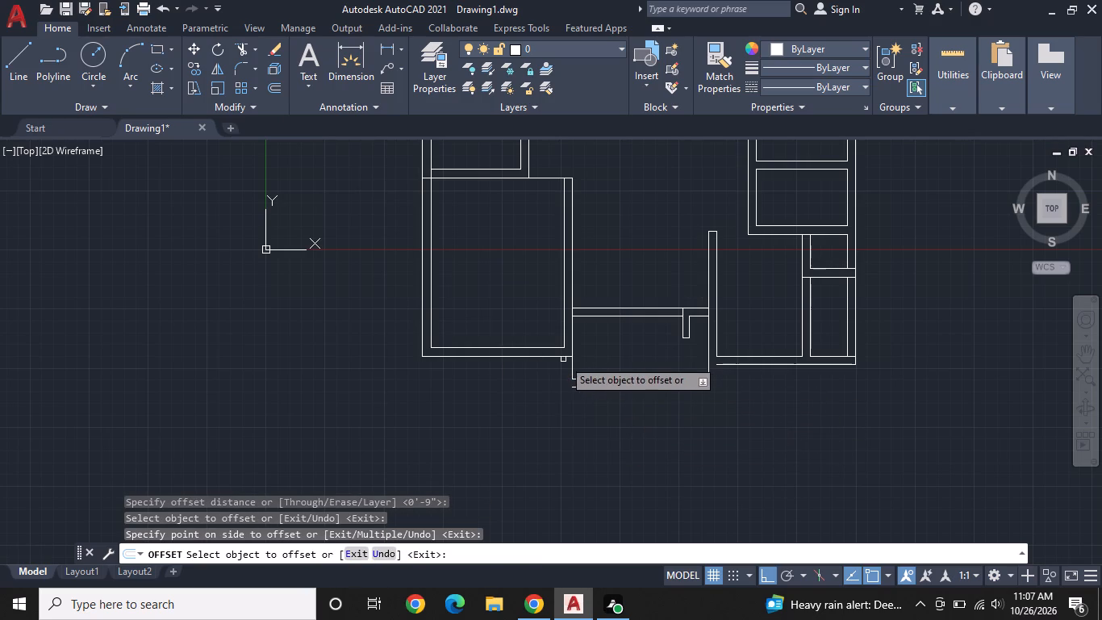
click(570, 365)
click(557, 370)
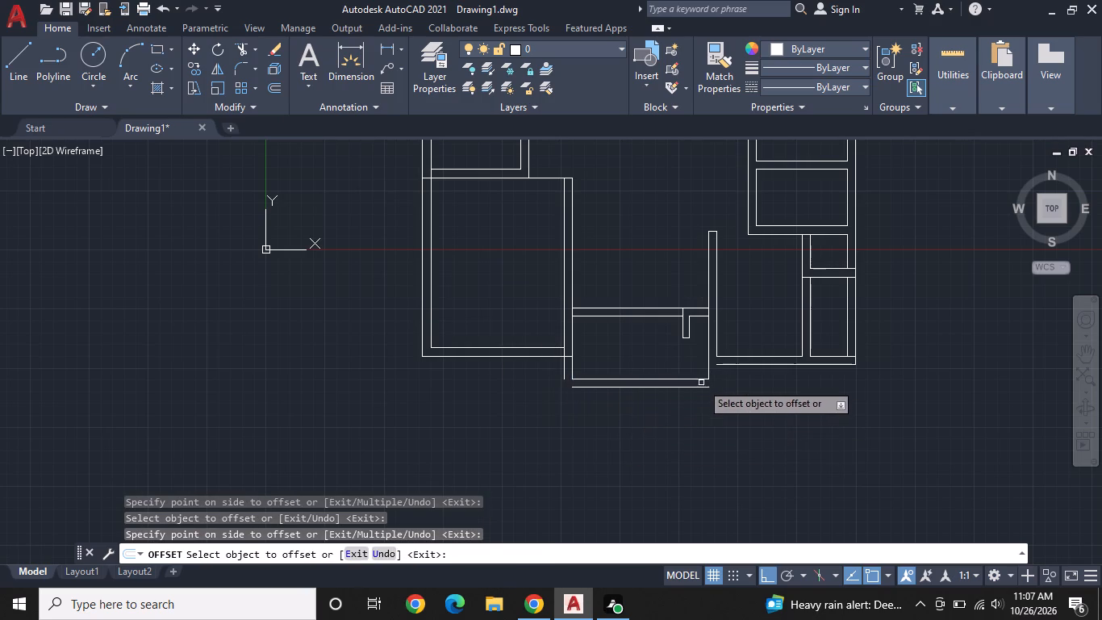
click(709, 372)
click(741, 367)
key(Escape)
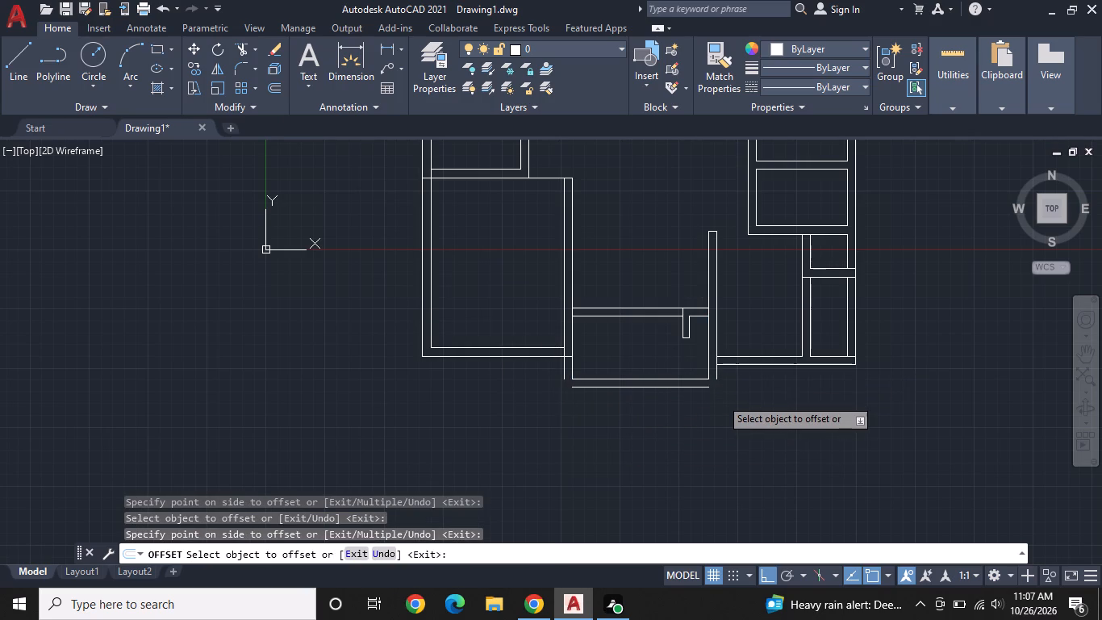
scroll(720, 398, up, 1)
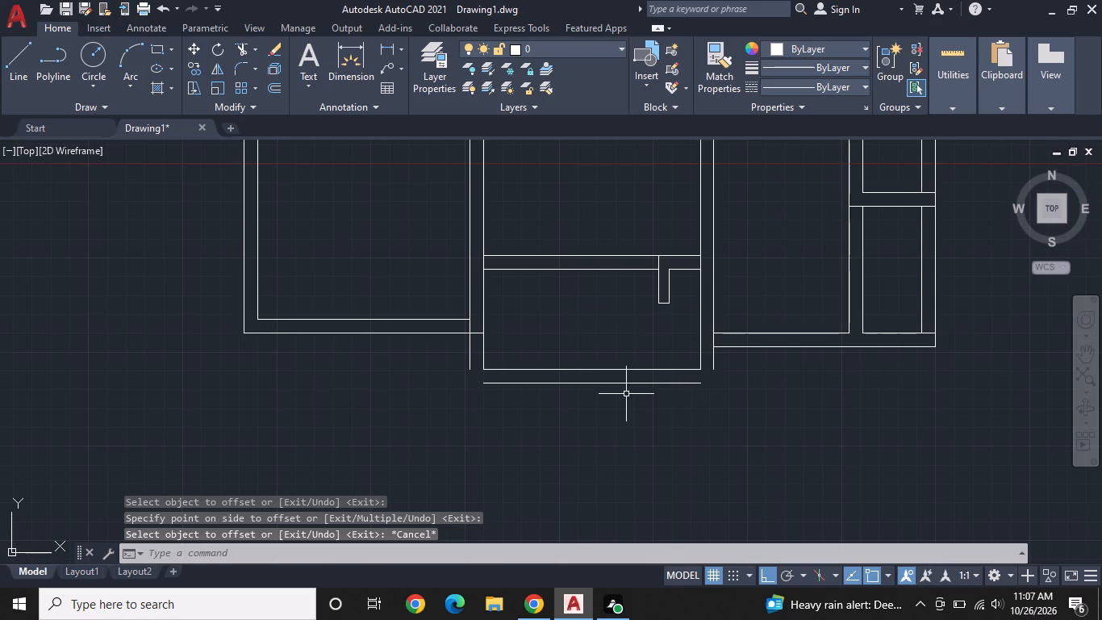
Fillet the bottom-centre space's outer bottom line with its outer left and right lines to close both lower outer corners.
click(240, 62)
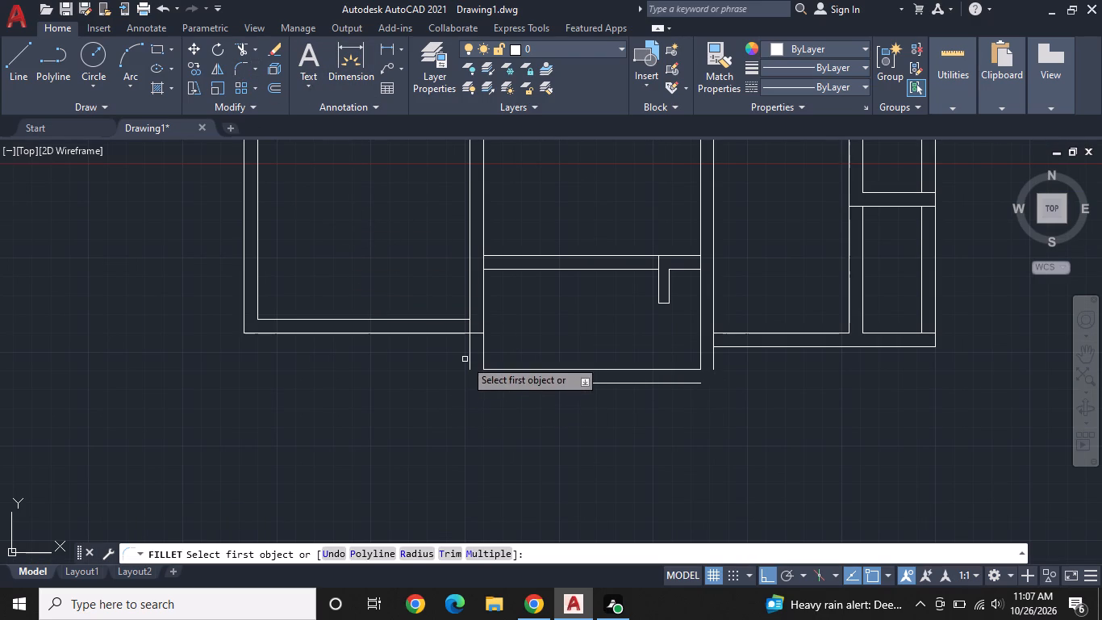
click(468, 354)
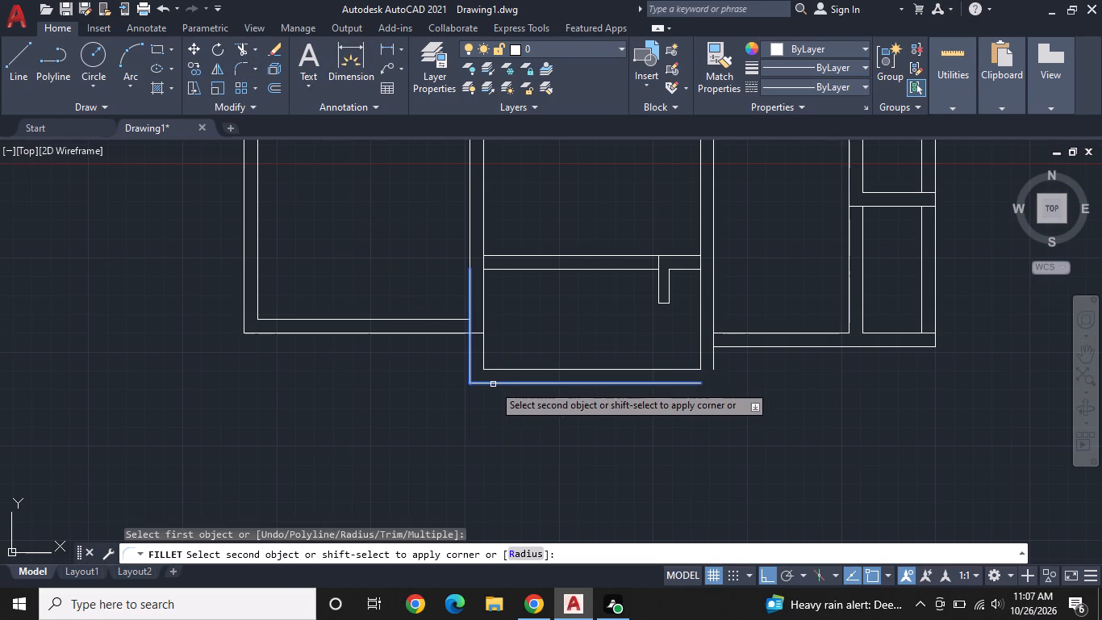
click(493, 384)
key(space)
click(687, 384)
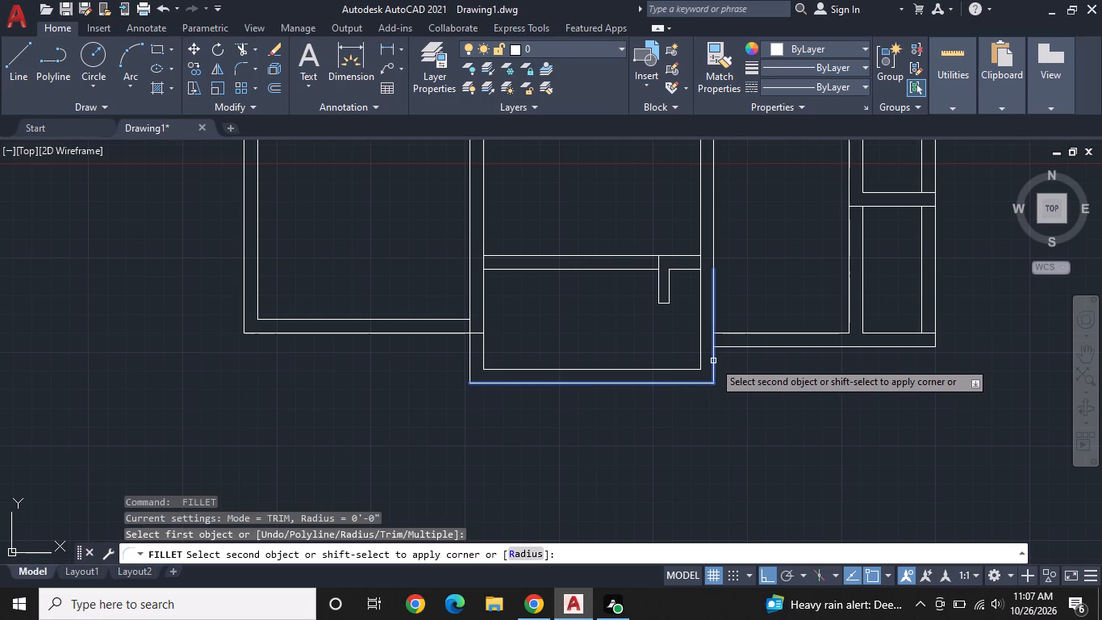
click(713, 361)
key(Escape)
Trim the bottom-centre space's outer left and right lines where they cross the bottom walls of the adjoining rooms.
scroll(480, 337, up, 1)
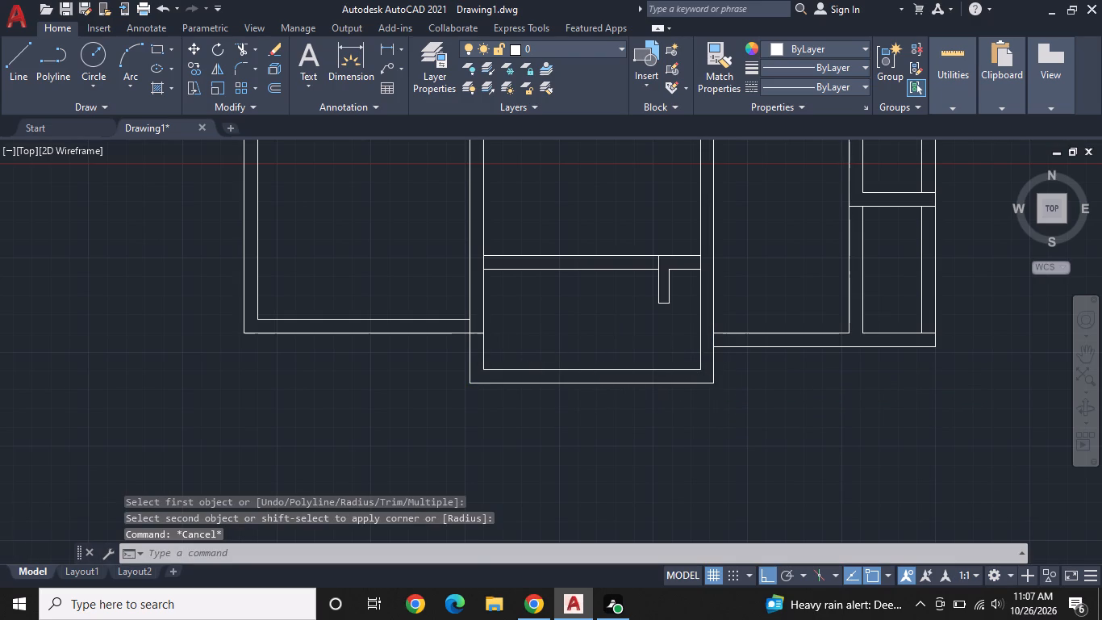
text(TR)
key(space)
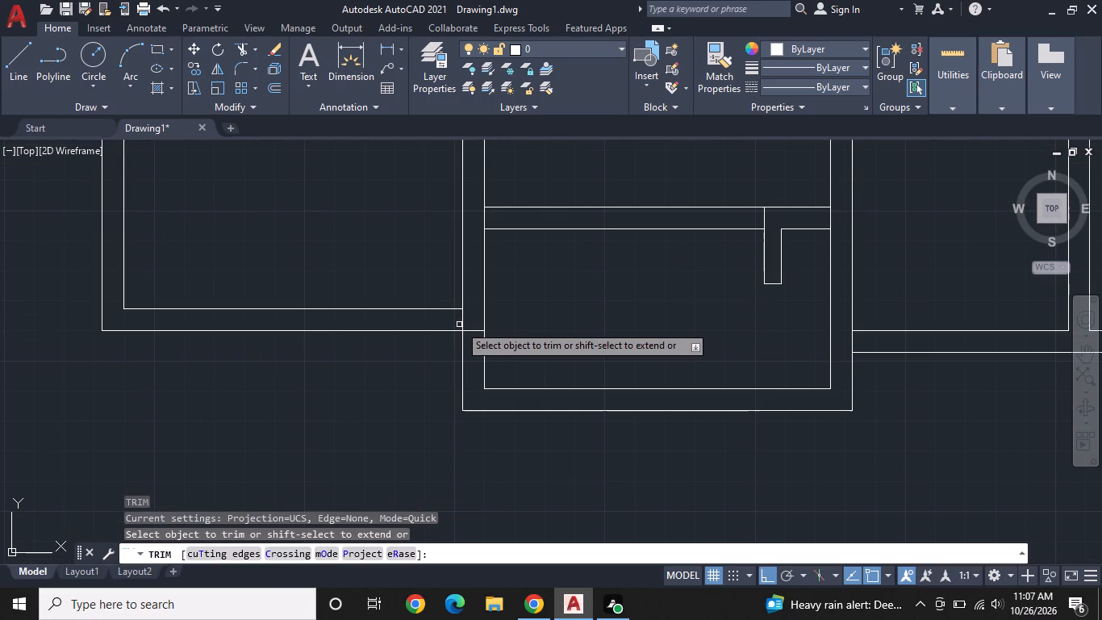
click(459, 325)
click(468, 324)
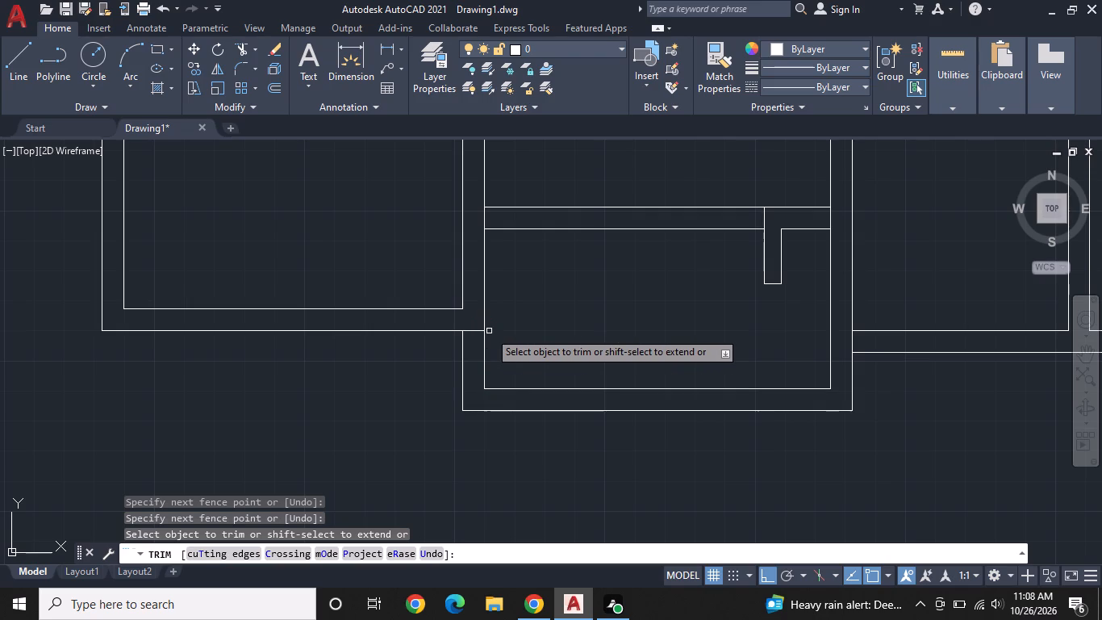
middle_drag(778, 306, 720, 332)
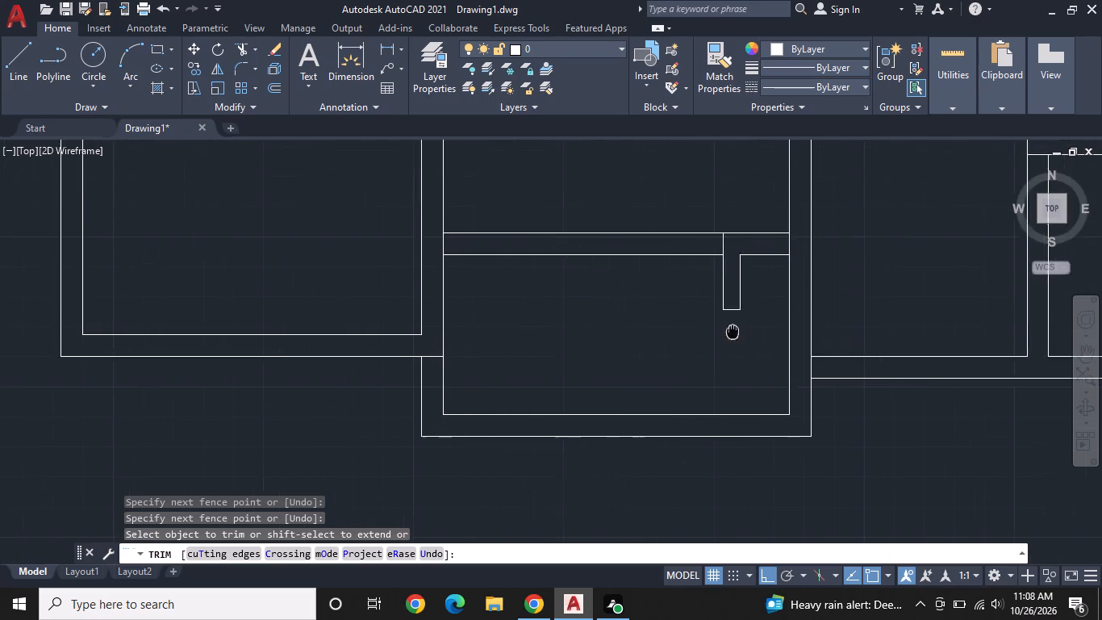
middle_drag(720, 332, 623, 336)
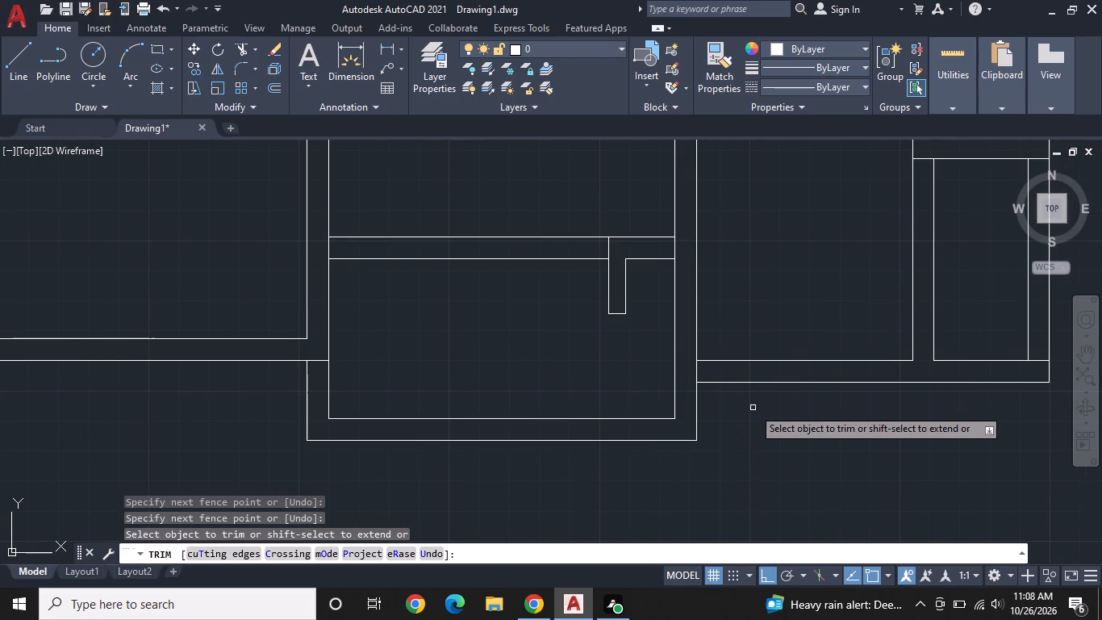
click(699, 371)
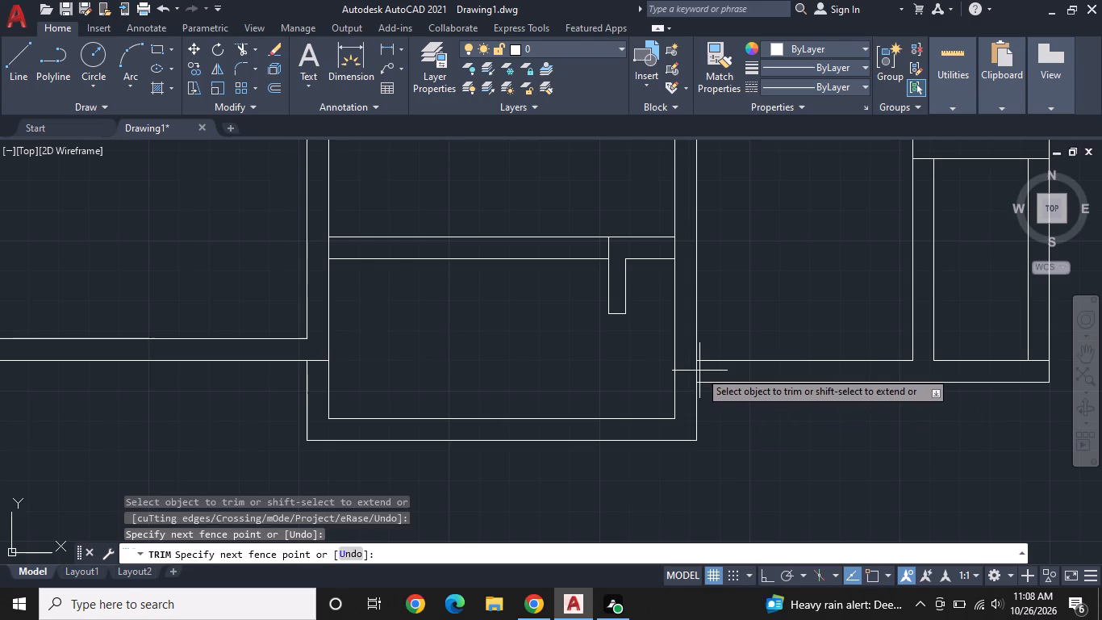
click(695, 372)
key(Escape)
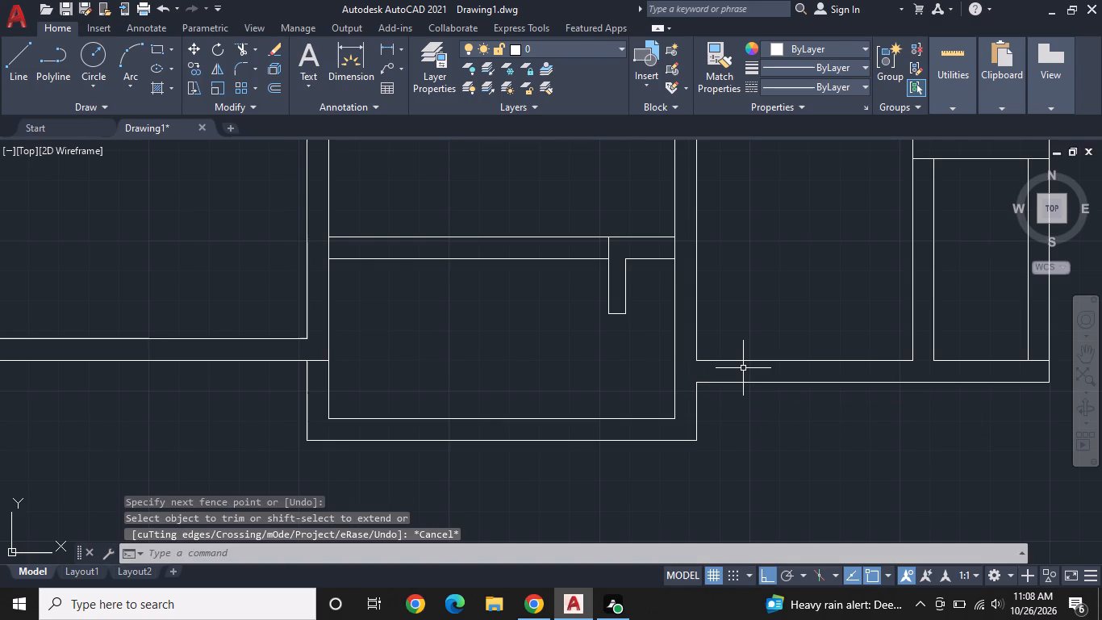
Extend the lower-right rooms' outer bottom line to the inner right line of the bottom-centre space.
text(EX)
key(space)
click(747, 383)
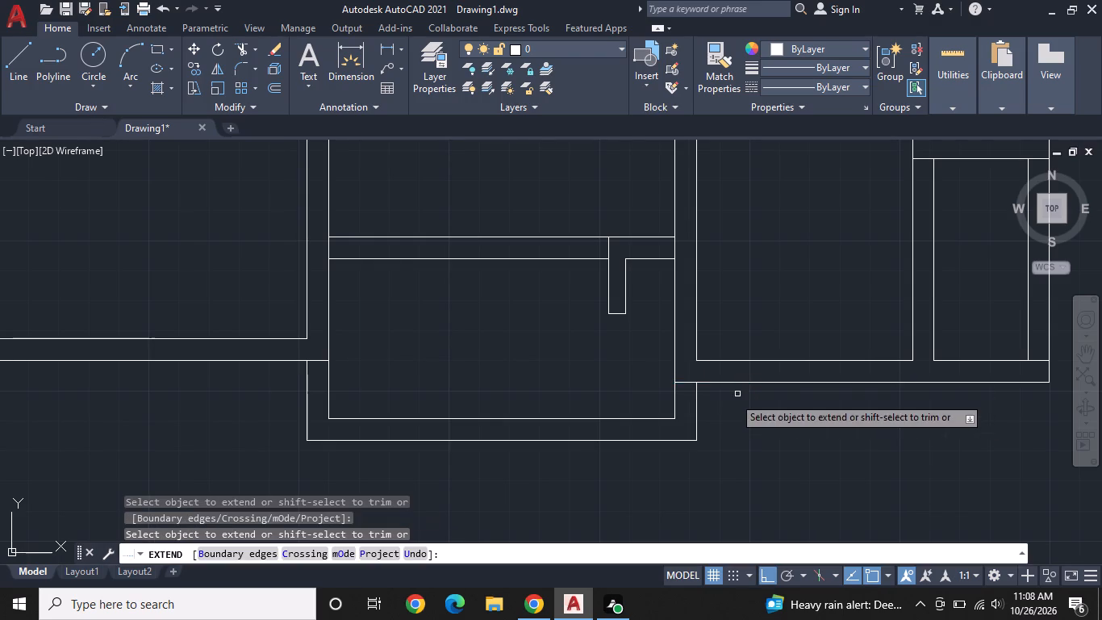
key(Escape)
Examine the whole floor plan, checking the walls and junctions of all rooms.
scroll(715, 404, down, 1)
middle_drag(693, 372, 745, 331)
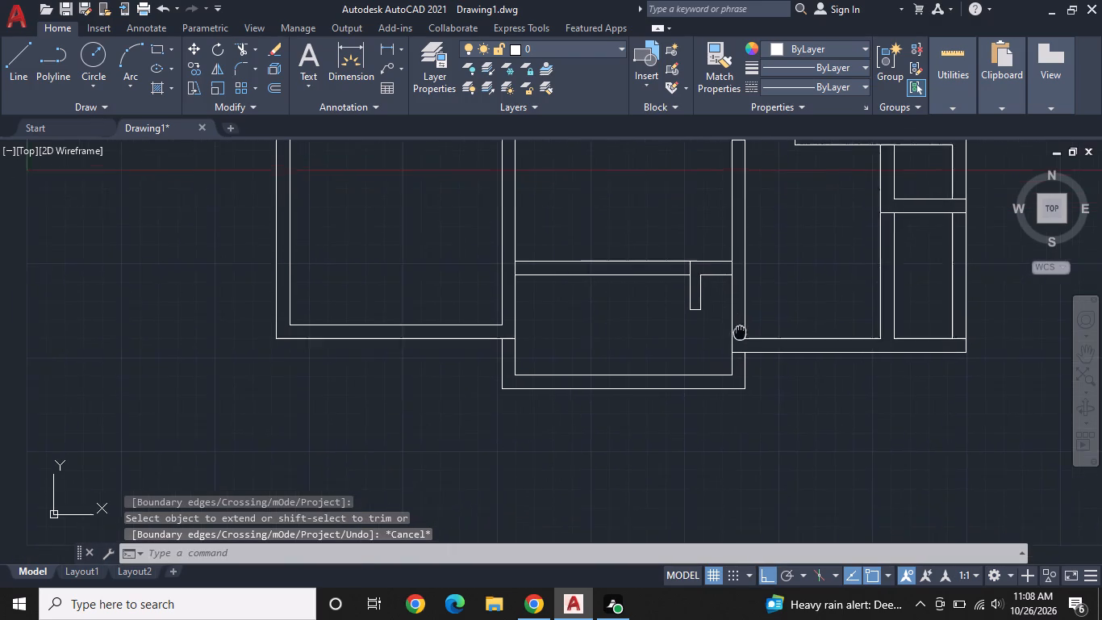
middle_drag(745, 331, 754, 328)
scroll(690, 284, down, 1)
middle_drag(681, 245, 660, 398)
middle_drag(664, 261, 687, 374)
scroll(693, 343, down, 1)
middle_drag(693, 342, 693, 296)
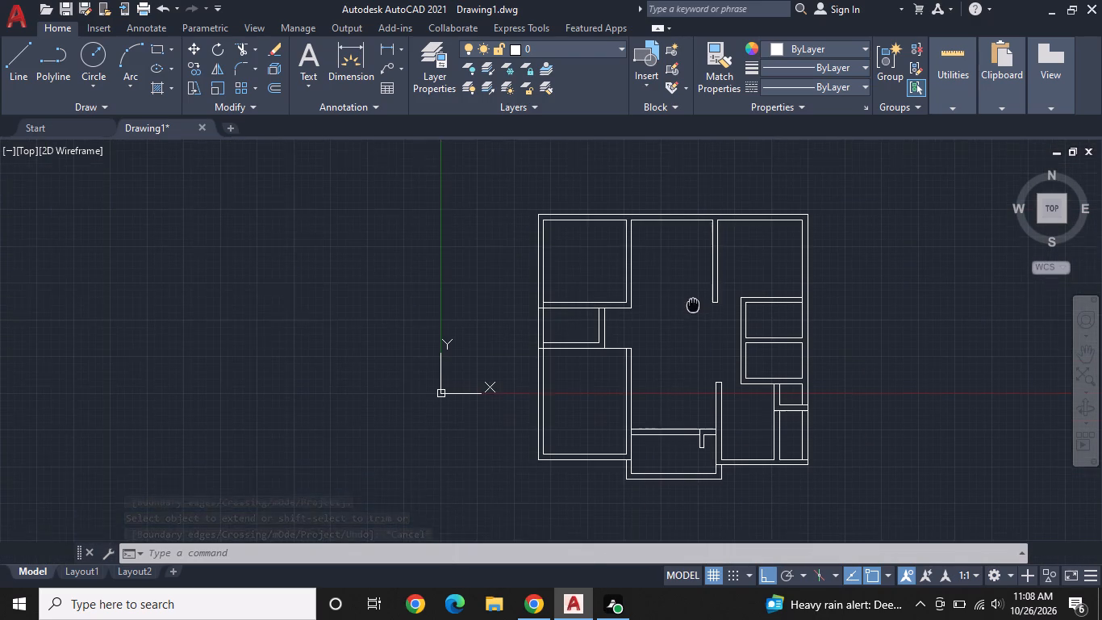
middle_drag(693, 296, 693, 293)
scroll(684, 328, up, 1)
middle_drag(684, 328, 689, 282)
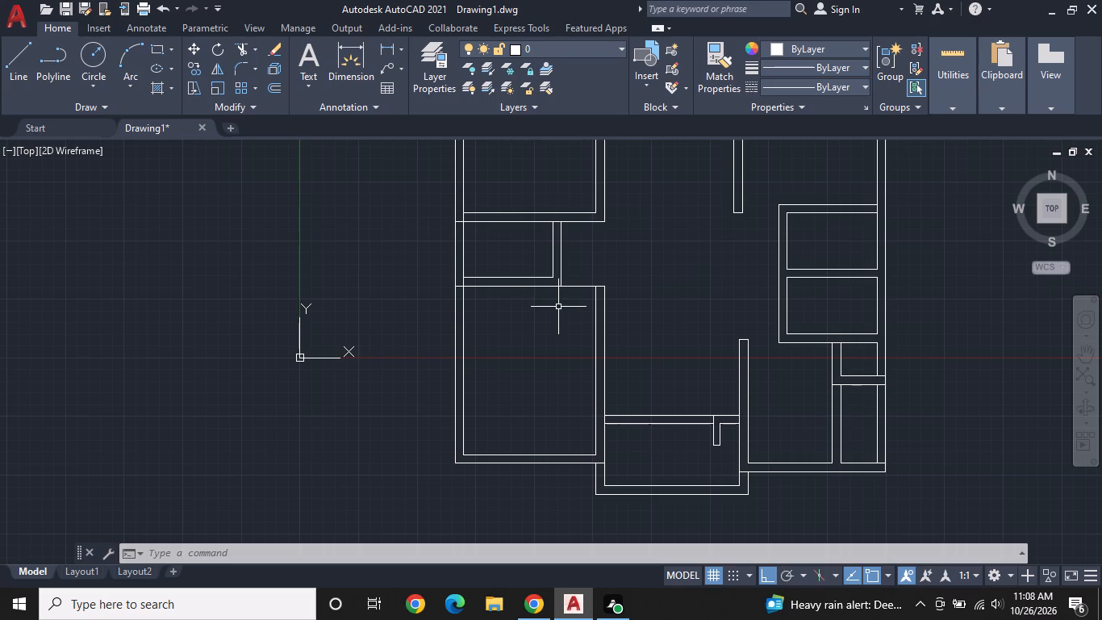
Move the whole floor plan by its upper-right outer corner about 50' diagonally up and to the right, with Ortho off.
middle_drag(558, 310, 403, 355)
scroll(403, 355, down, 2)
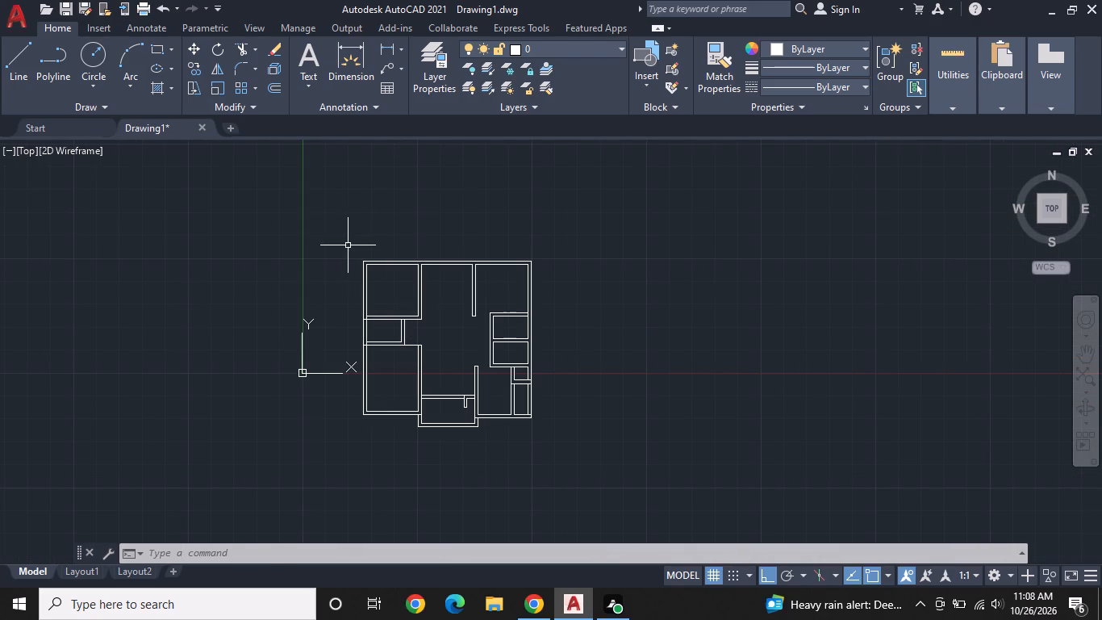
click(345, 245)
click(563, 448)
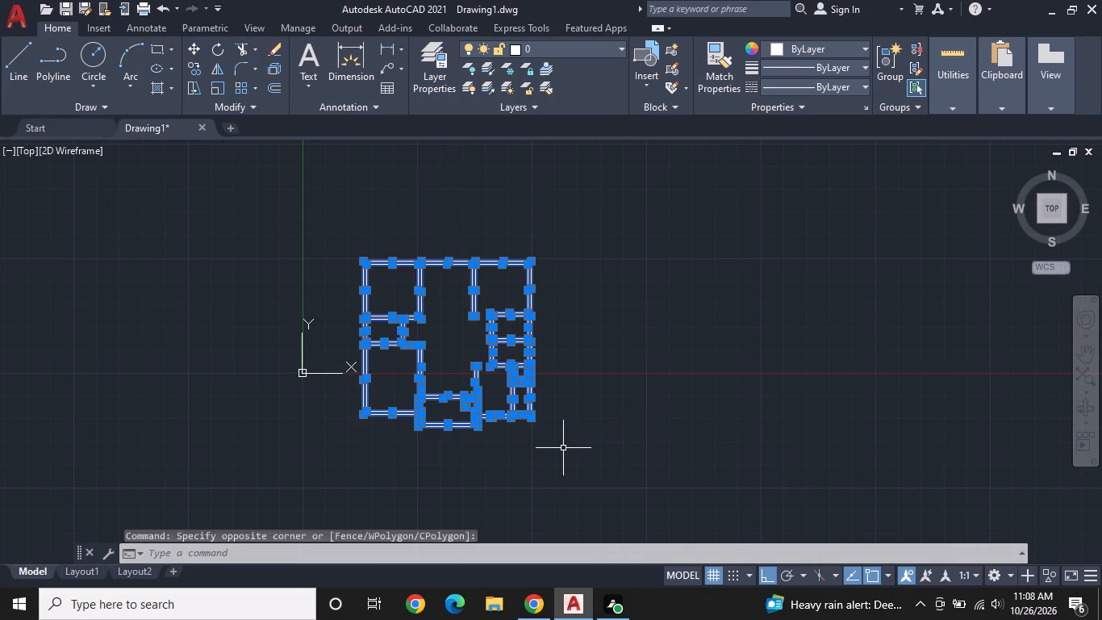
right_click(563, 448)
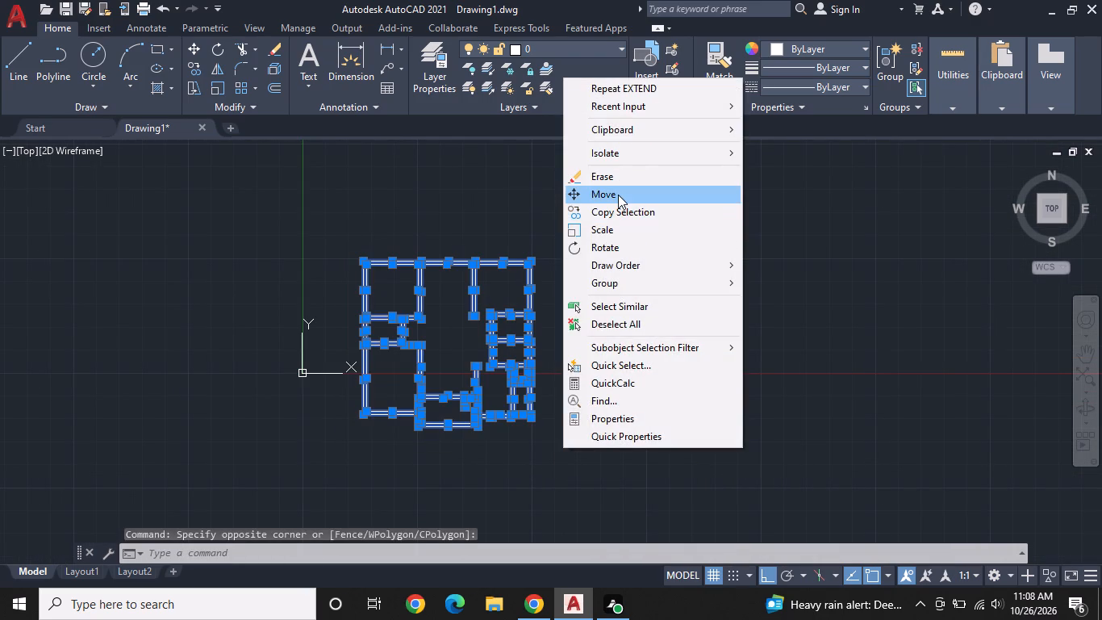
click(618, 195)
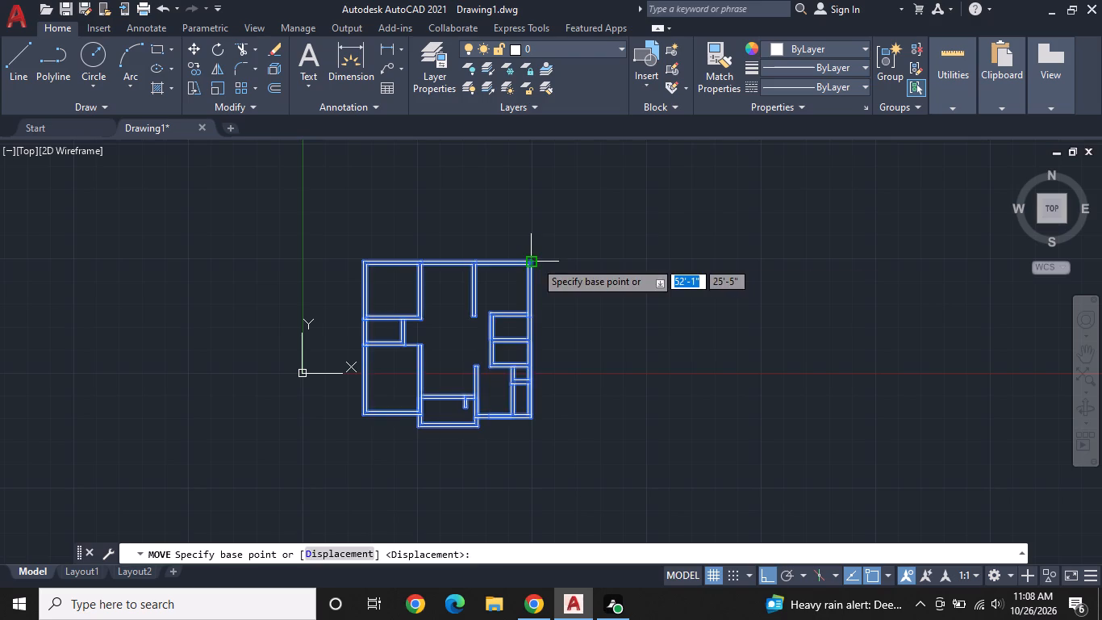
click(535, 261)
key(F8)
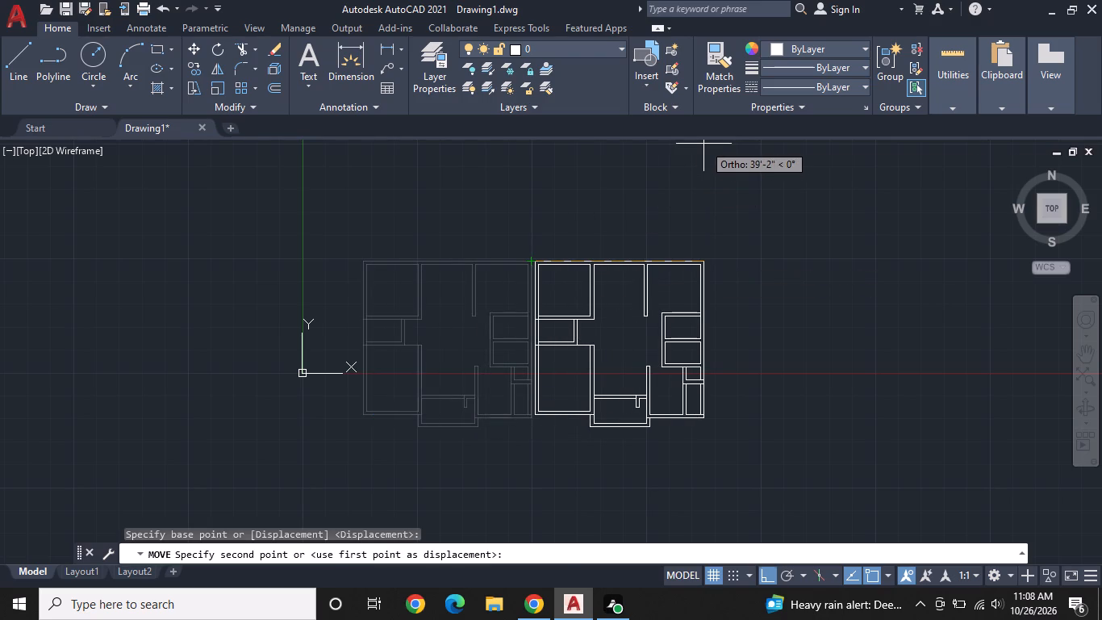
middle_drag(703, 152, 534, 359)
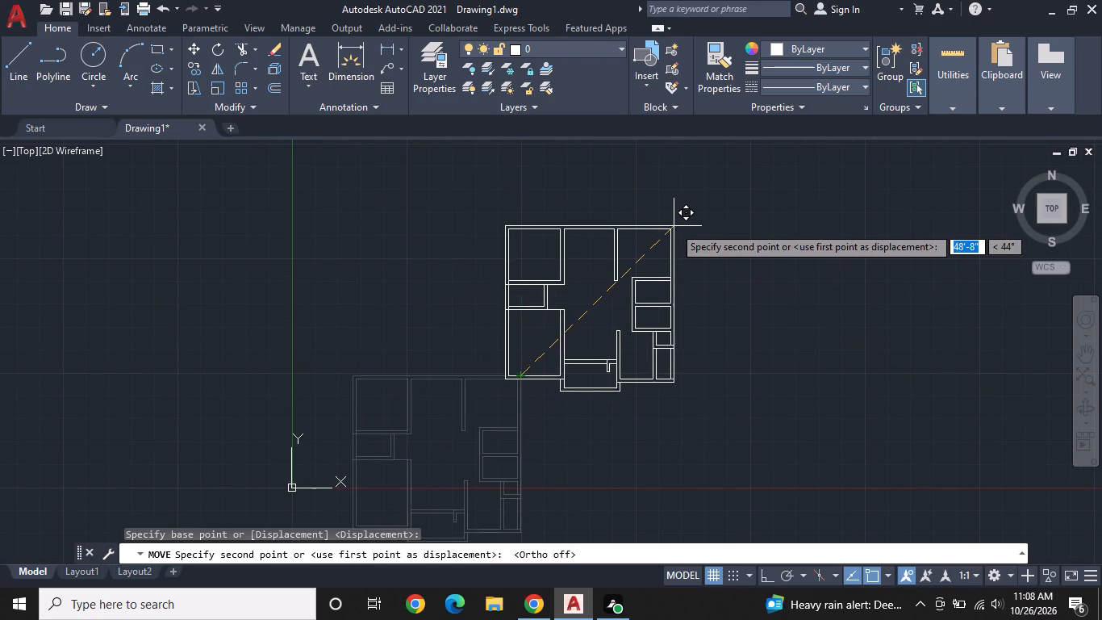
click(682, 215)
Extend the top-left room's inner right wall line down to the outer line of its bottom wall.
scroll(678, 222, up, 1)
middle_drag(674, 227, 613, 290)
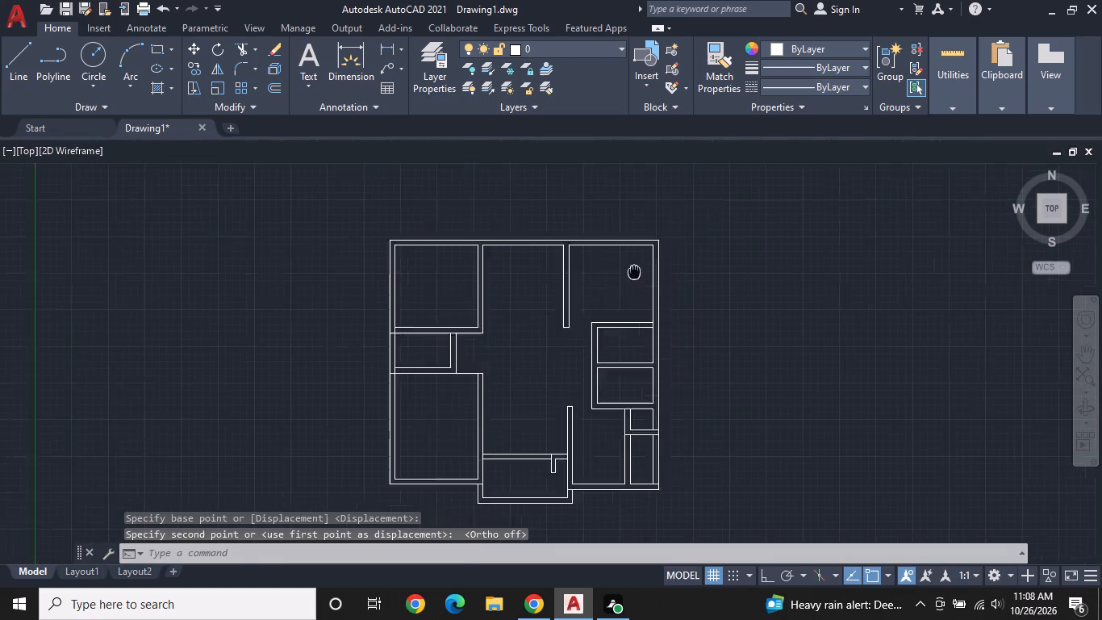
middle_drag(613, 290, 549, 251)
scroll(508, 296, up, 1)
middle_drag(463, 322, 703, 214)
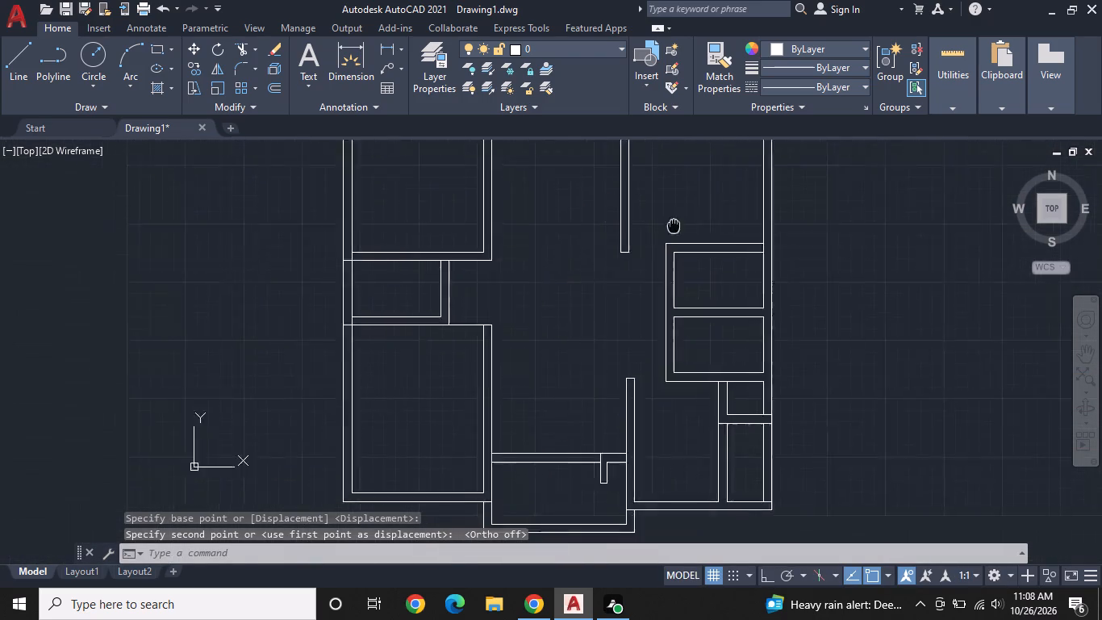
middle_drag(703, 214, 795, 179)
middle_drag(645, 240, 490, 341)
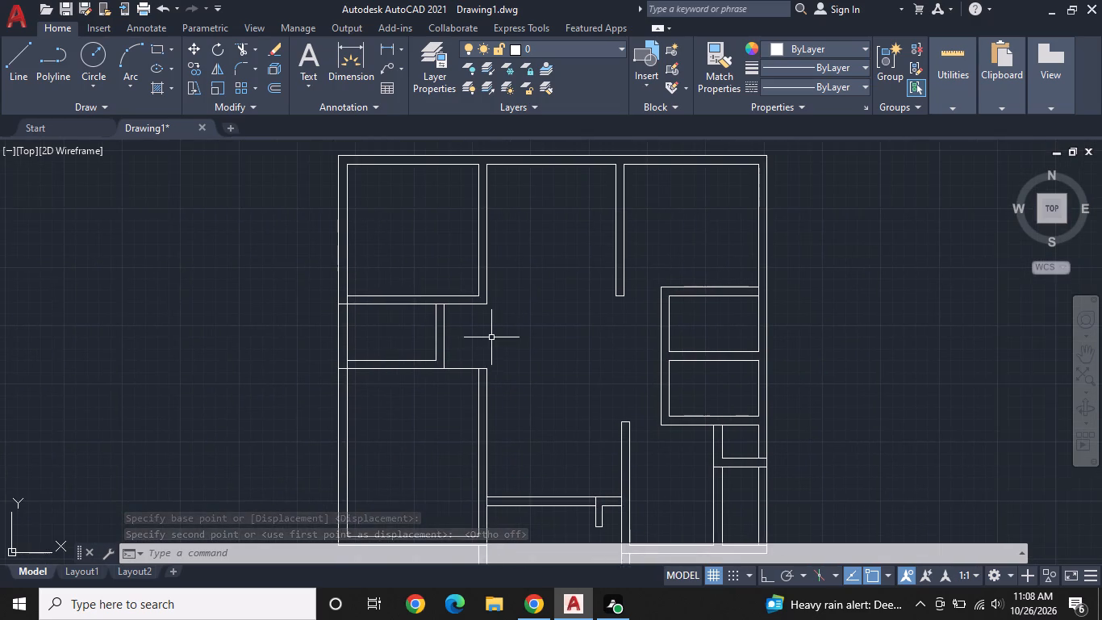
scroll(491, 337, up, 1)
middle_drag(478, 281, 563, 326)
scroll(561, 285, up, 1)
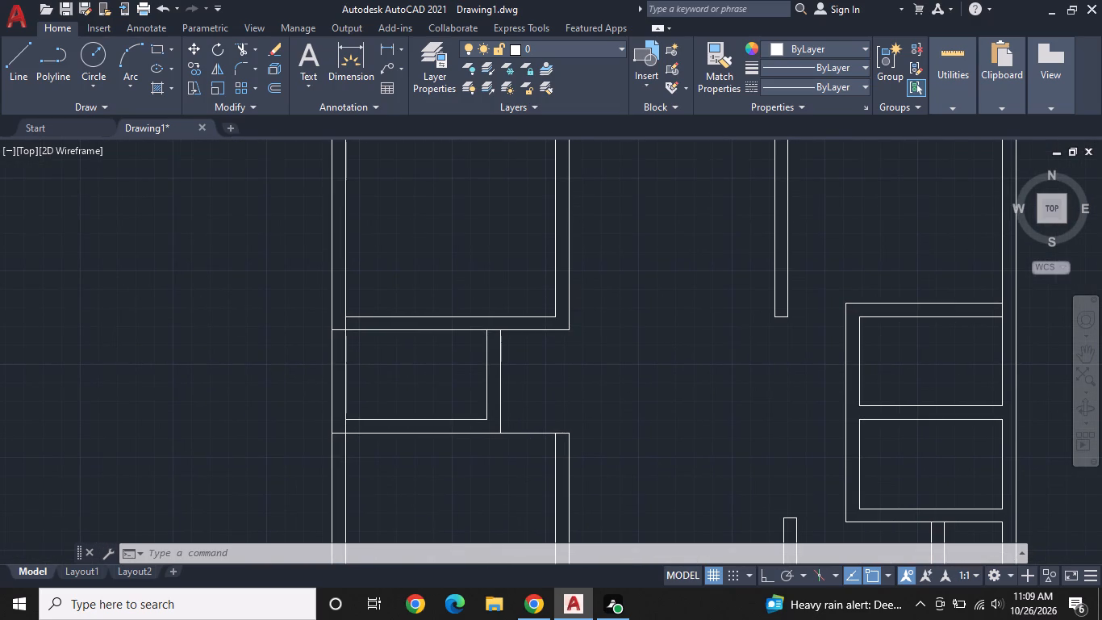
key(Escape)
text(EX)
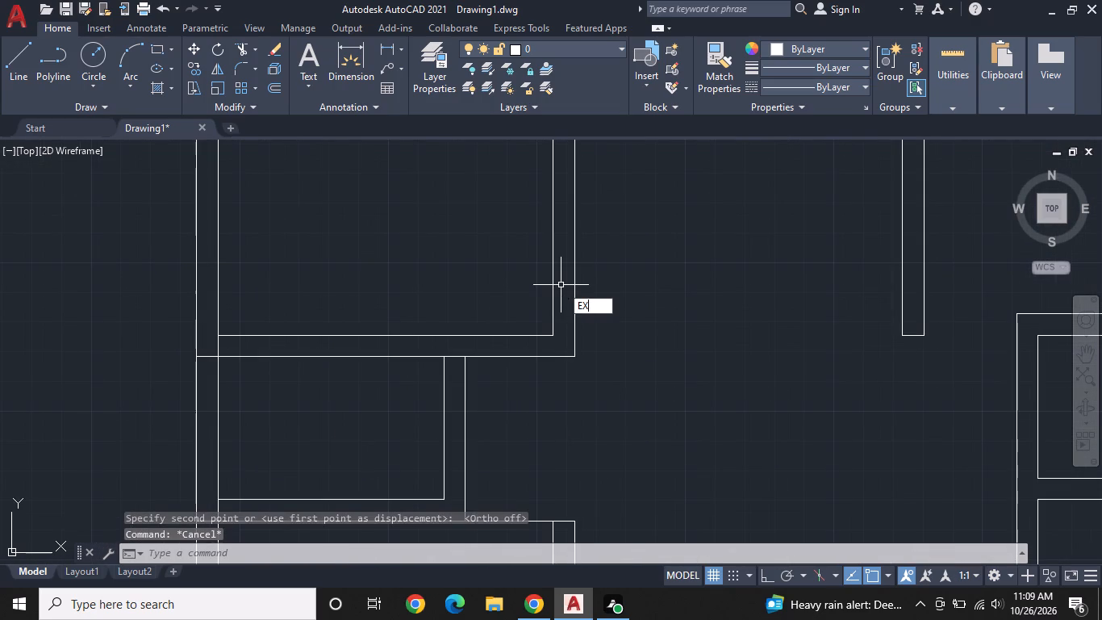
key(space)
click(553, 295)
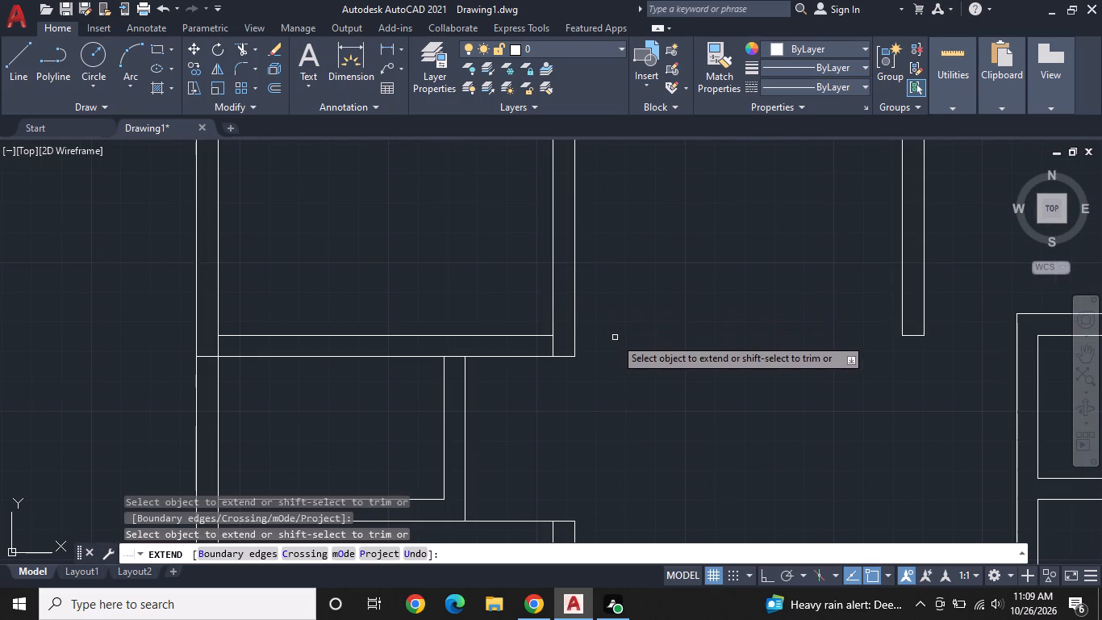
key(Escape)
With Ortho on, draw a 3' line leftward along the top-left room's outer bottom wall line from the extended line's end.
text(L)
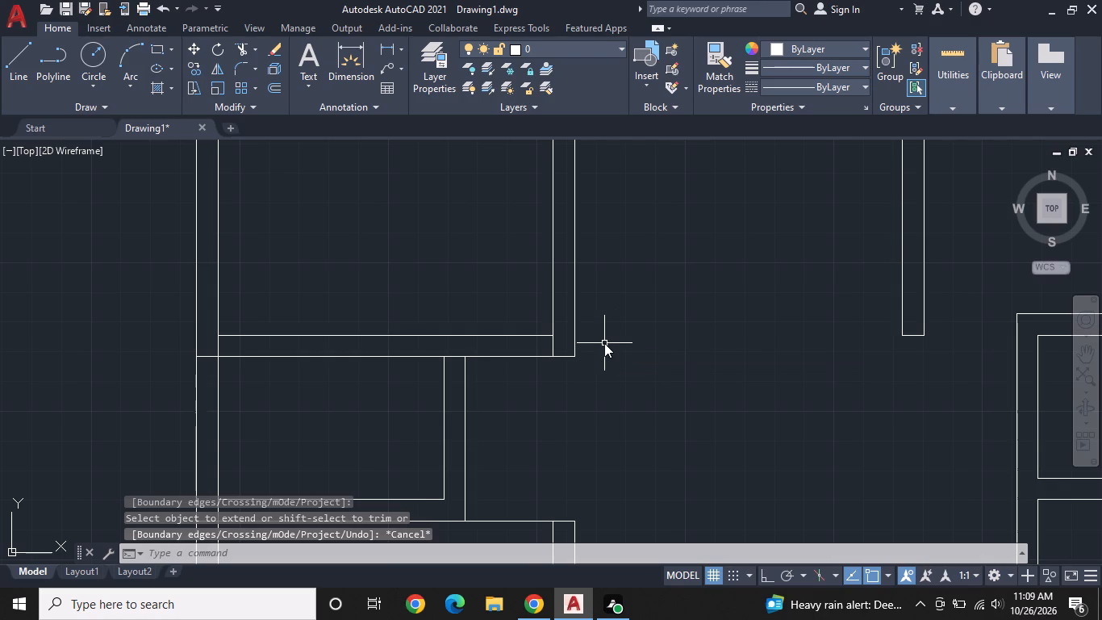
key(space)
click(549, 357)
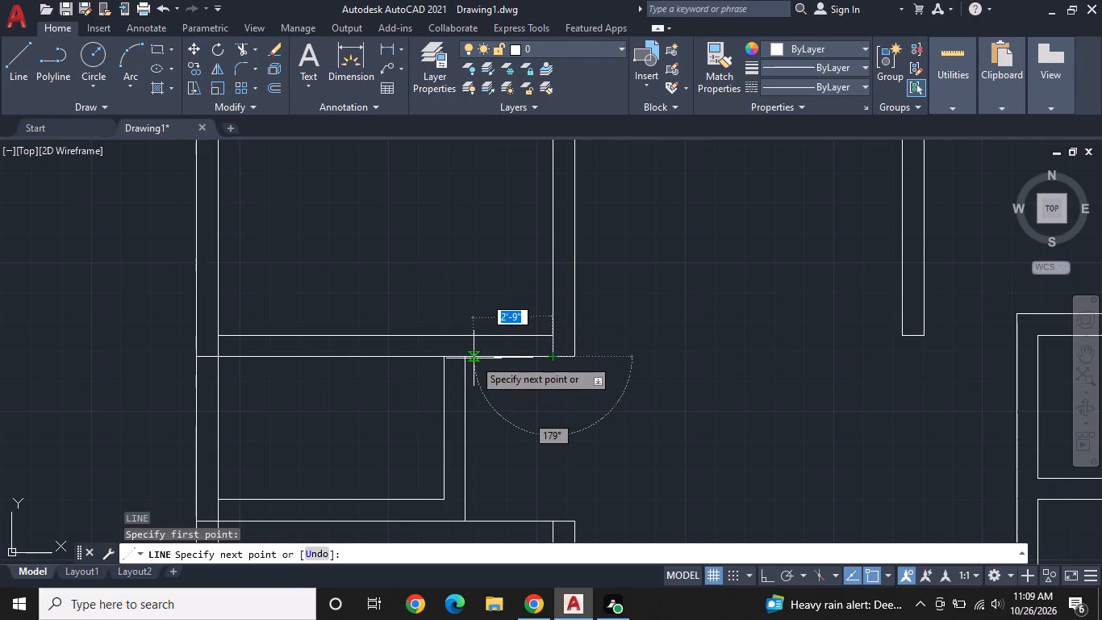
middle_drag(478, 358, 530, 331)
scroll(530, 331, up, 1)
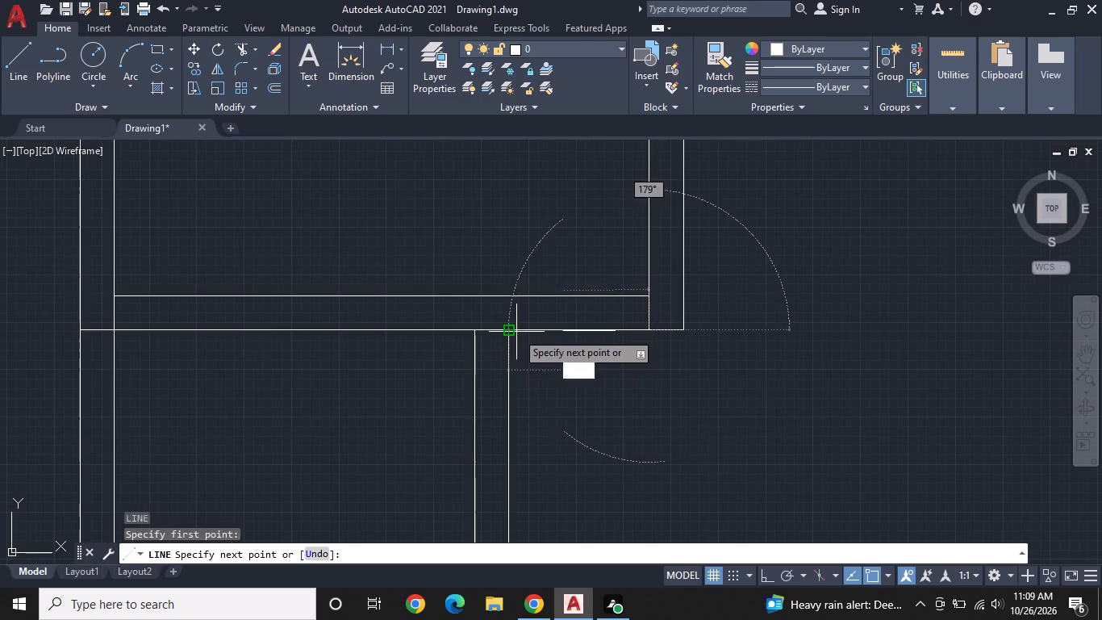
key(F8)
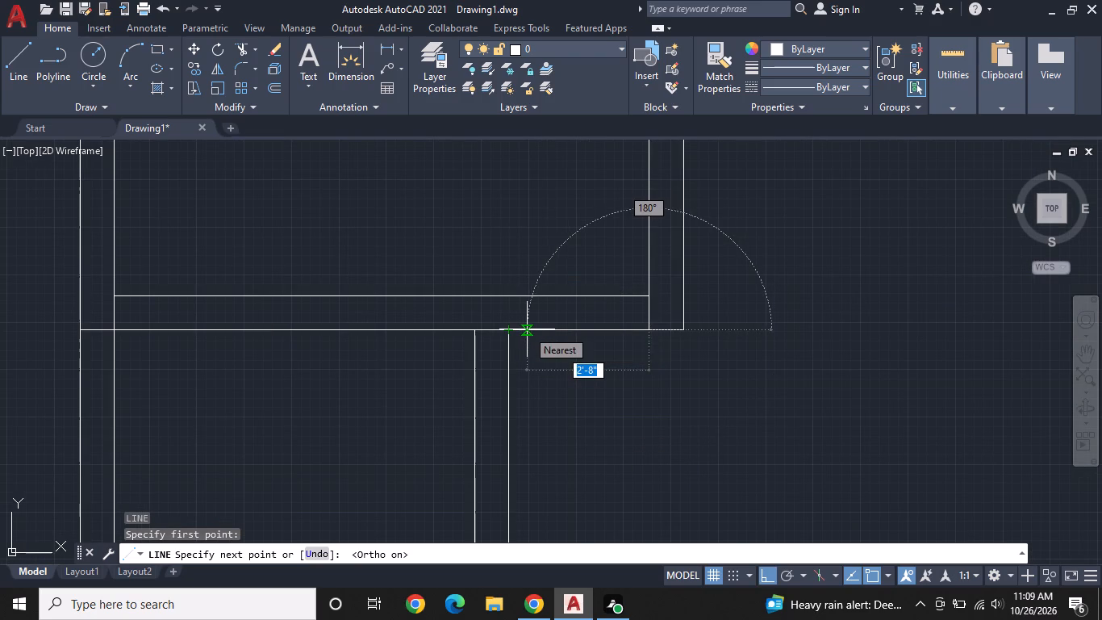
scroll(521, 329, up, 2)
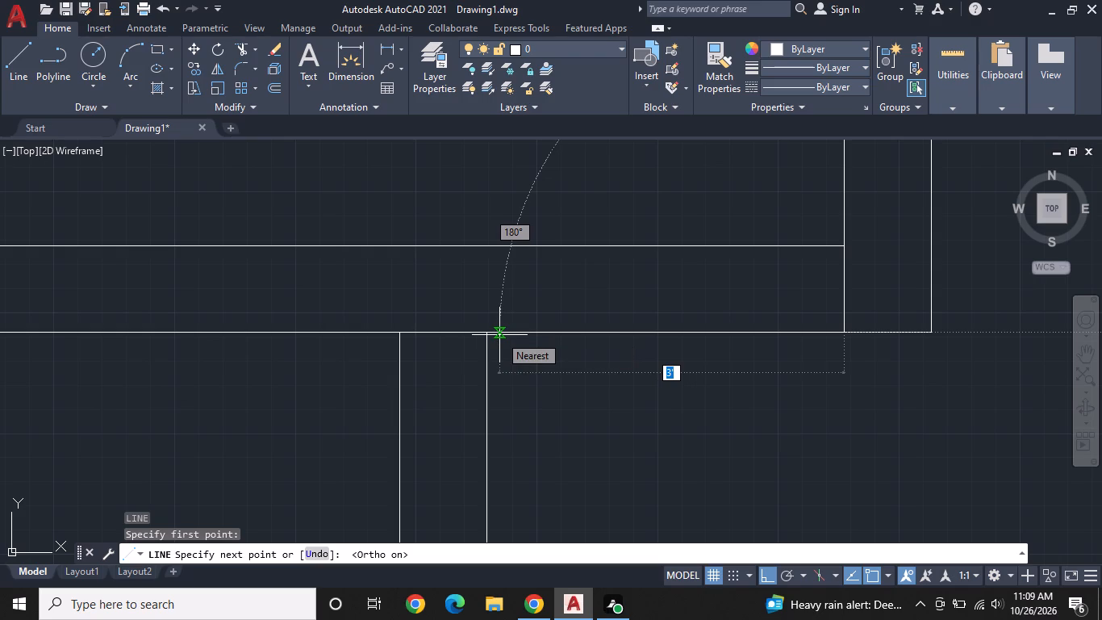
key(3)
key(apostrophe)
key(Return)
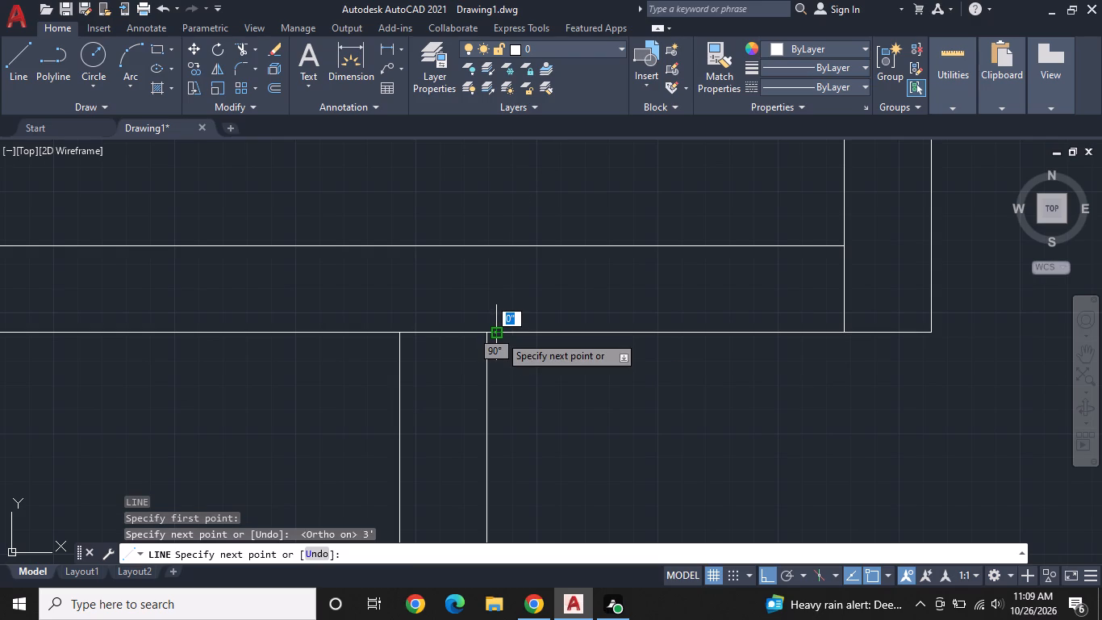
middle_drag(507, 208, 514, 301)
scroll(518, 270, down, 2)
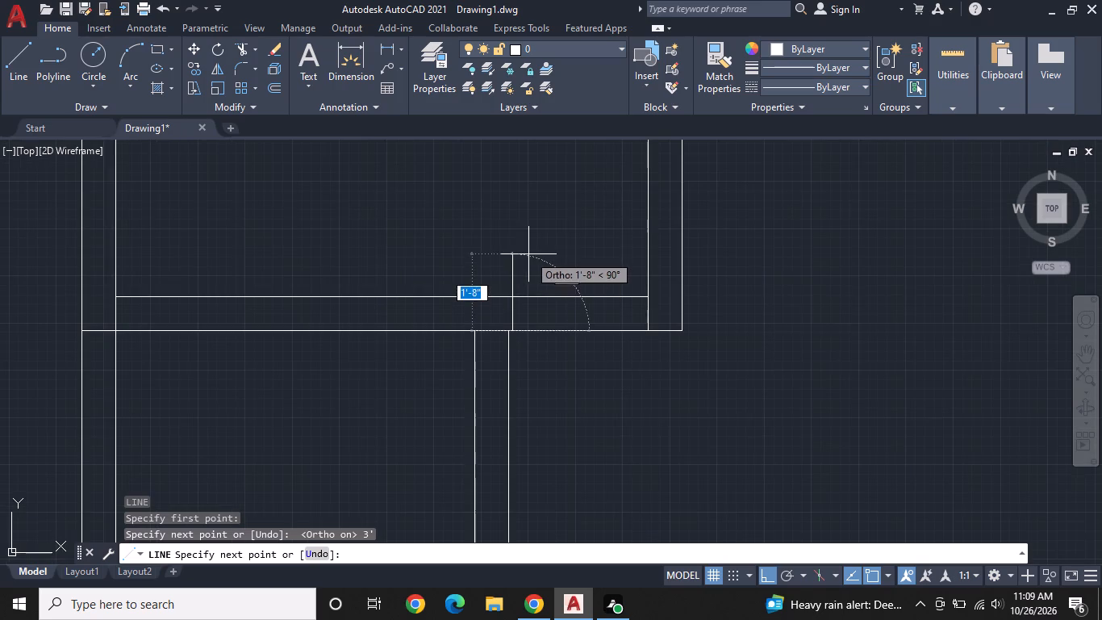
middle_drag(528, 254, 456, 301)
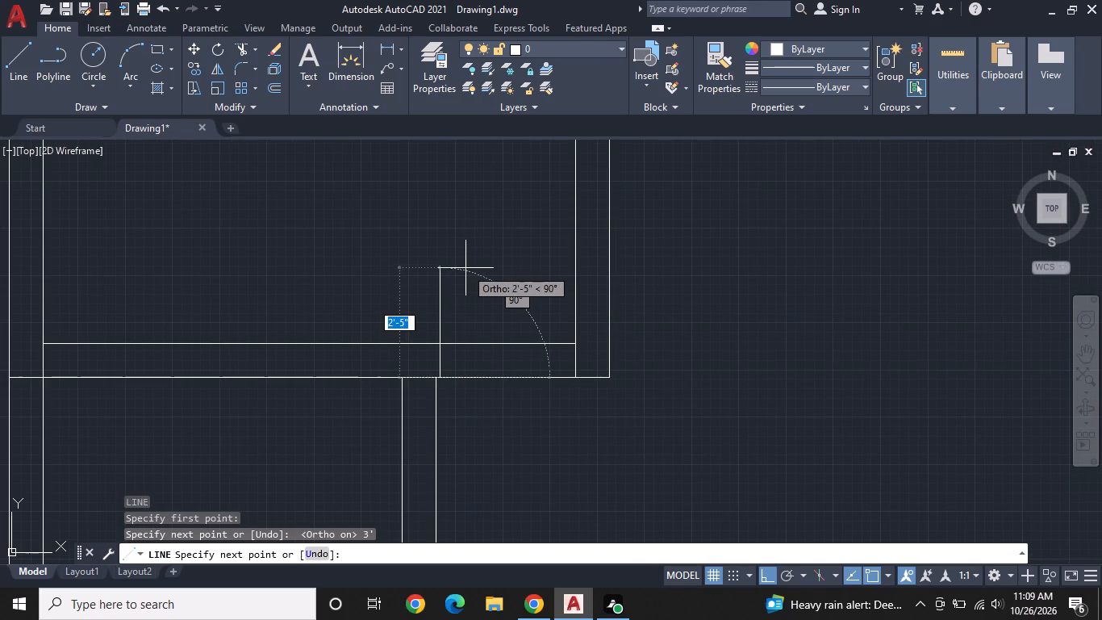
key(Escape)
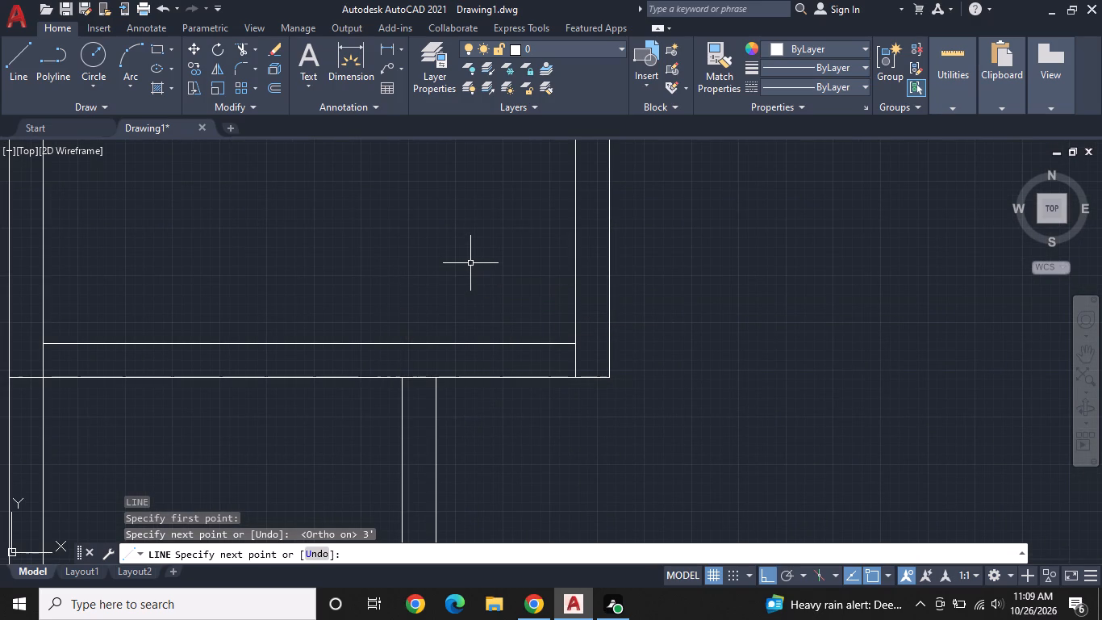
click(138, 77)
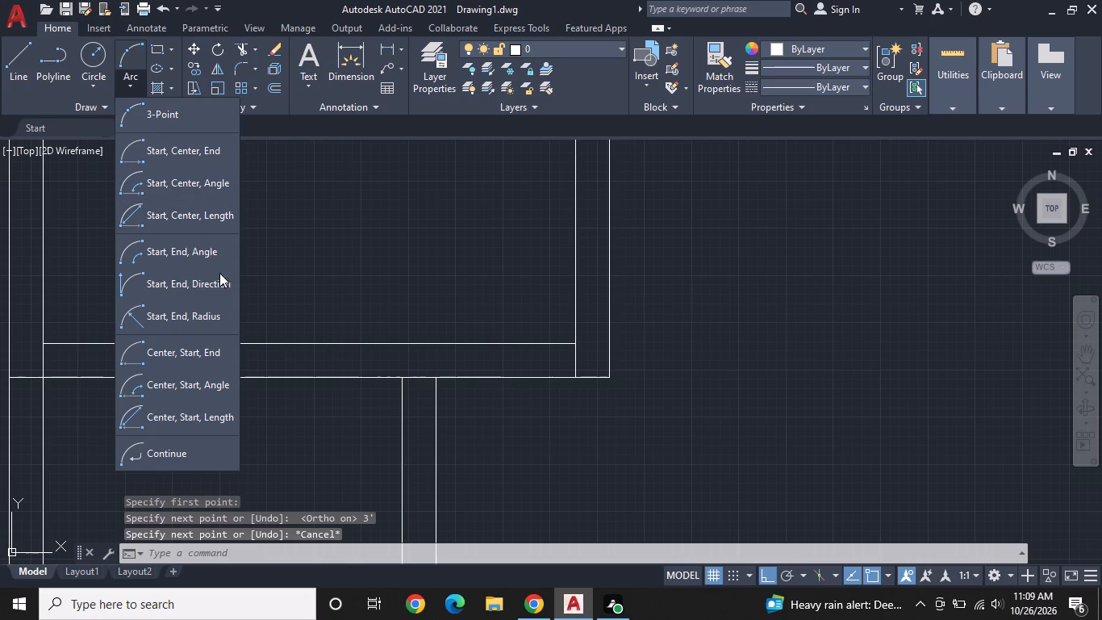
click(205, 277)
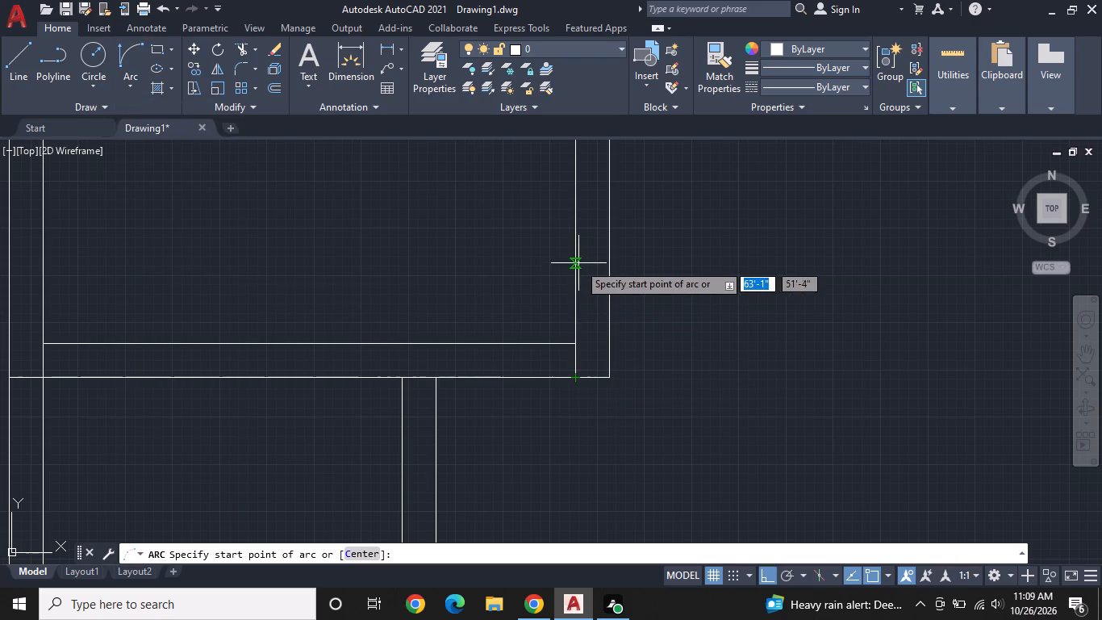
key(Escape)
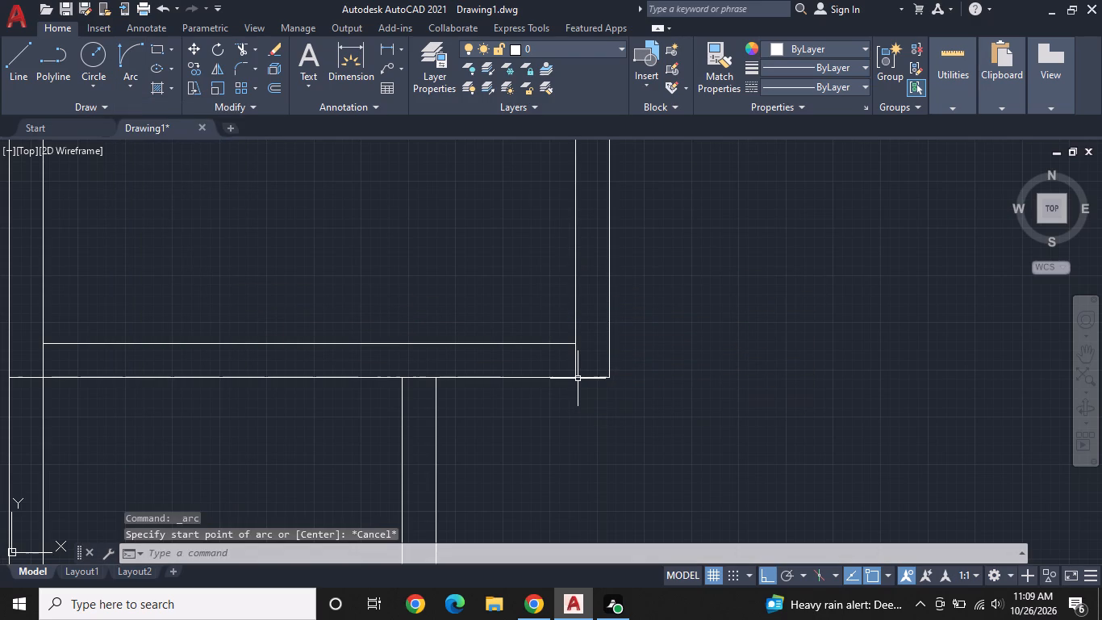
Draw a 3' line upward along the top-left room's inner right wall line, starting from its end on the outer bottom wall line.
text(L)
key(space)
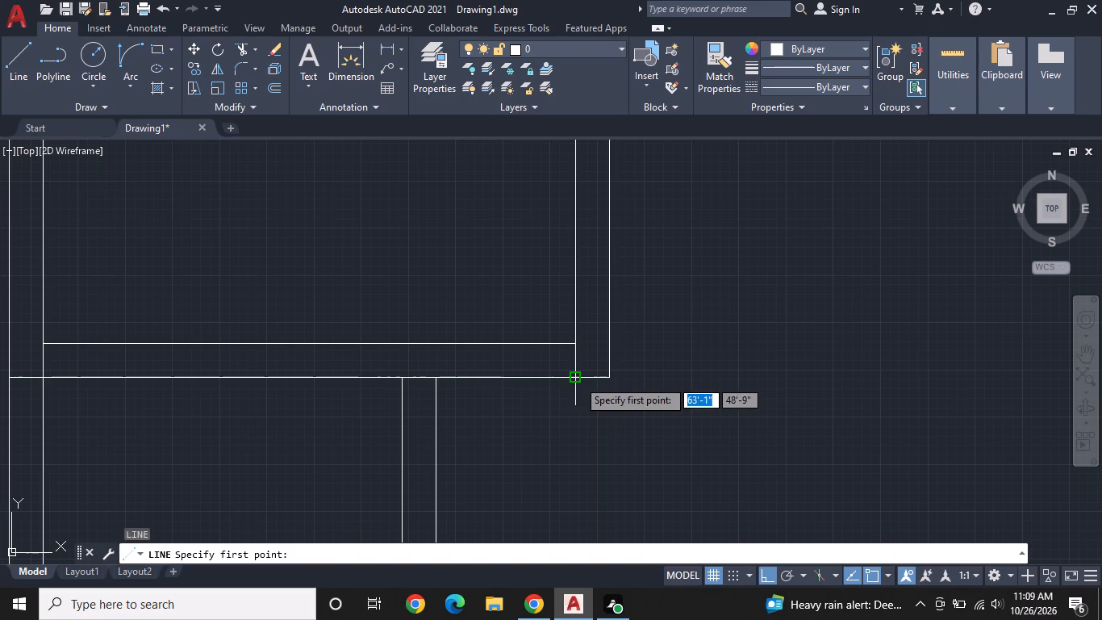
click(578, 379)
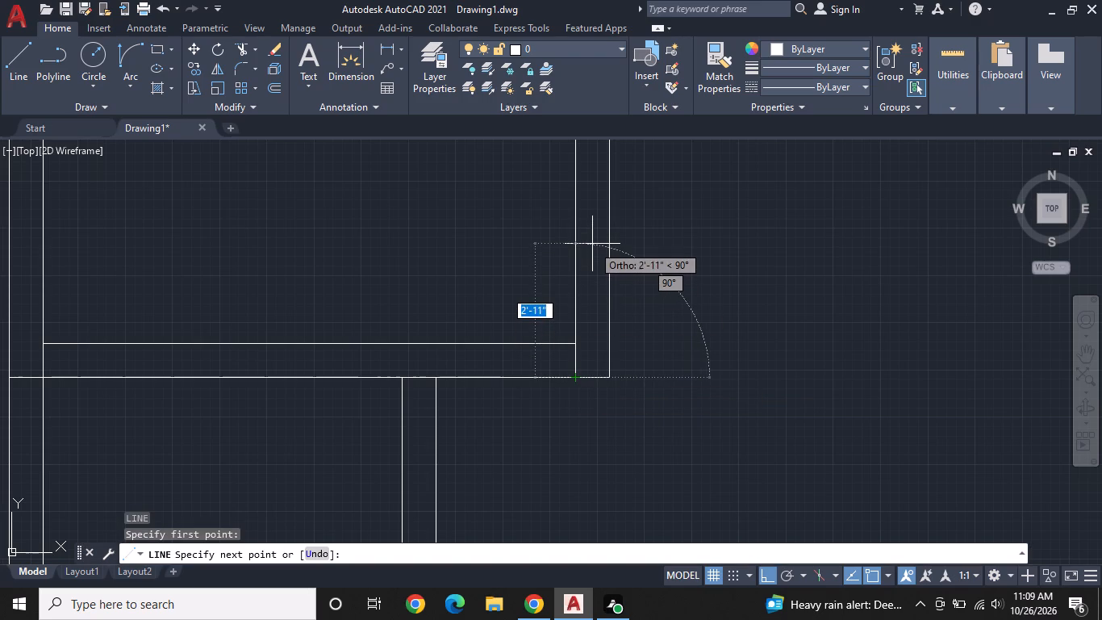
text(3')
key(Return)
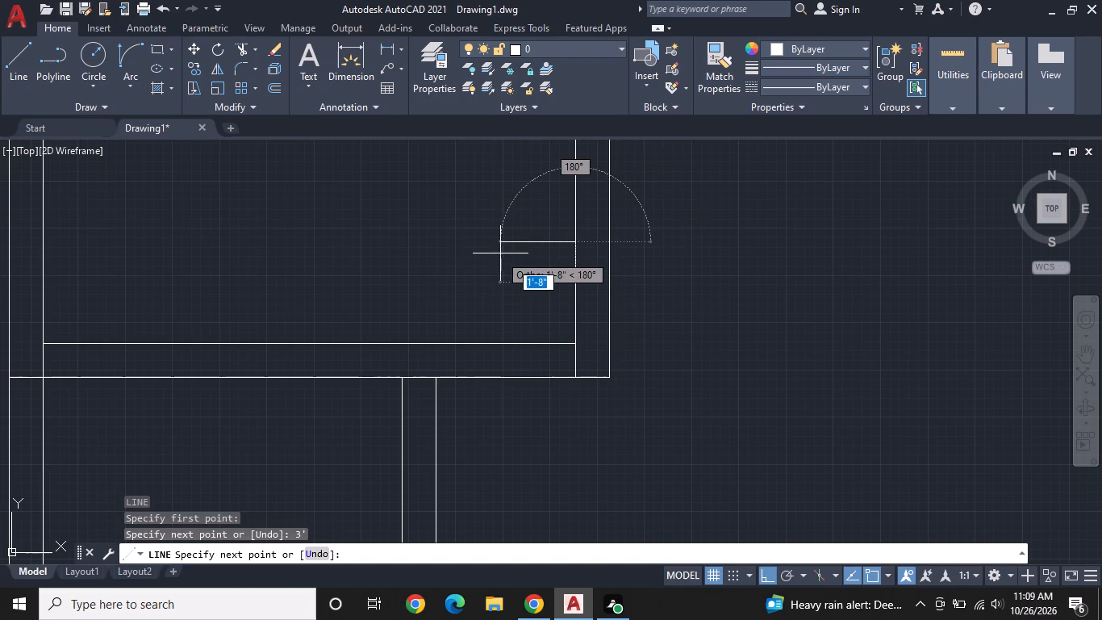
middle_drag(500, 253, 471, 364)
key(Escape)
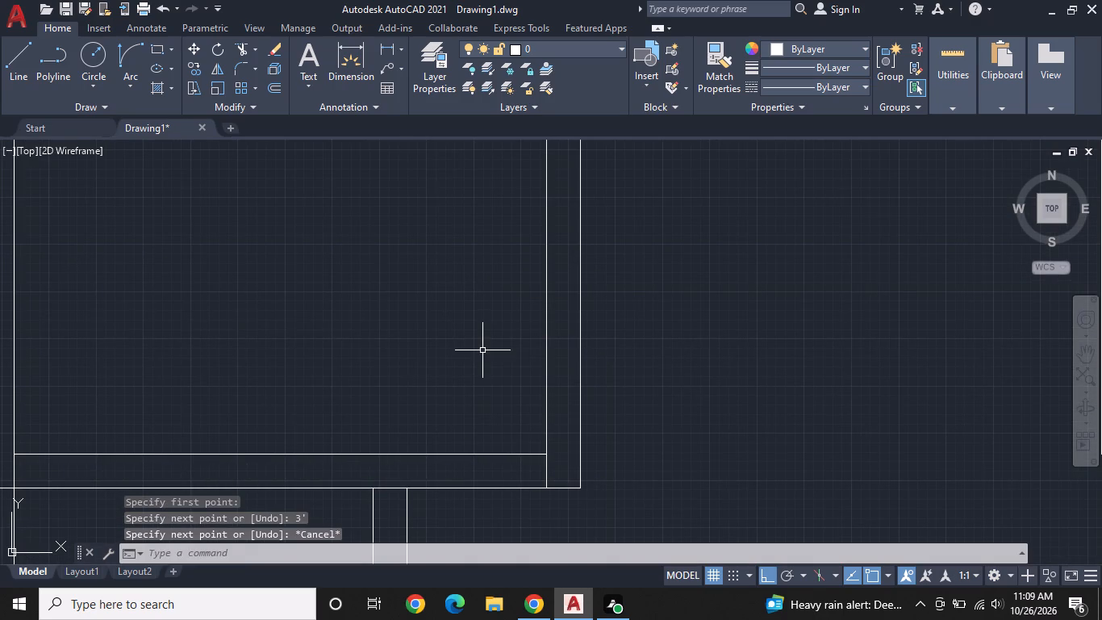
Draw a Start, End, Direction door-swing arc from the vertical 3' line's top to the horizontal 3' line's left end, with a leftward tangent.
click(123, 52)
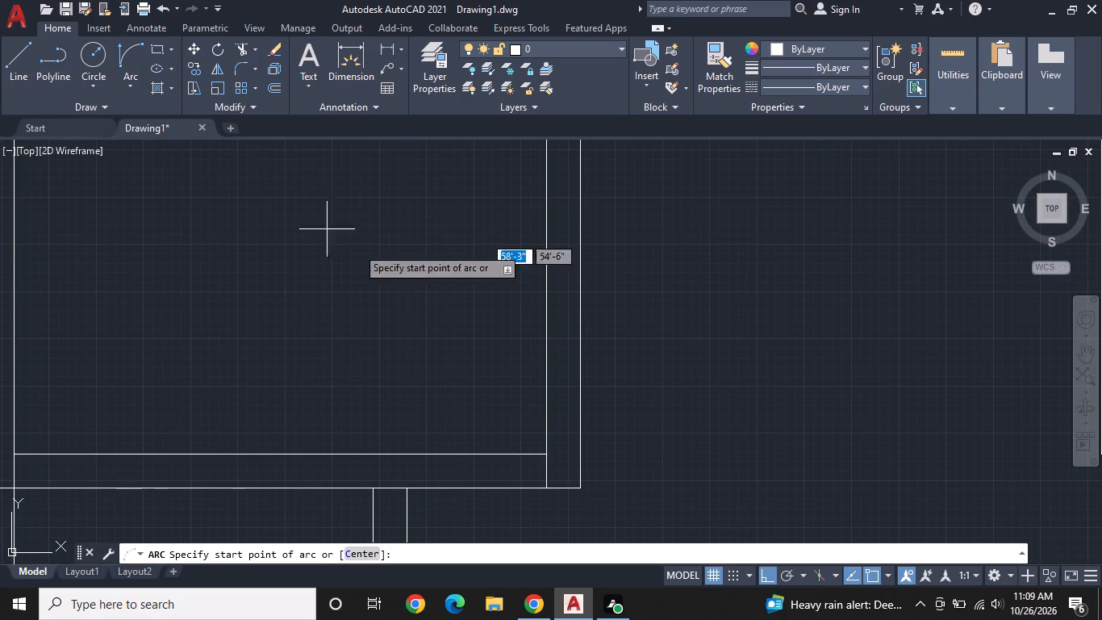
click(548, 351)
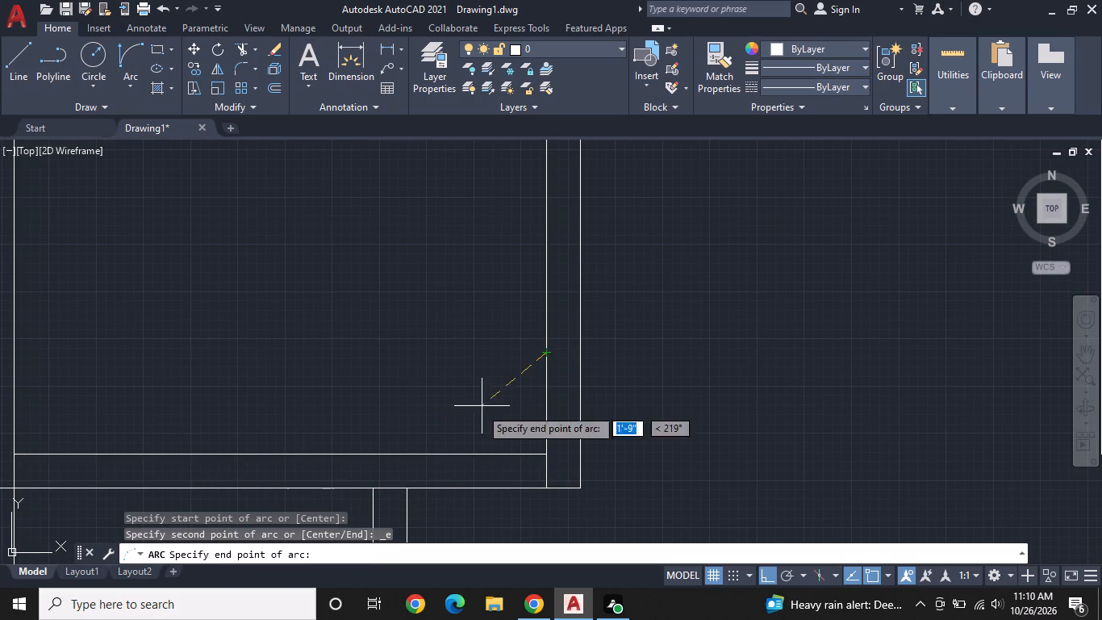
scroll(420, 484, up, 2)
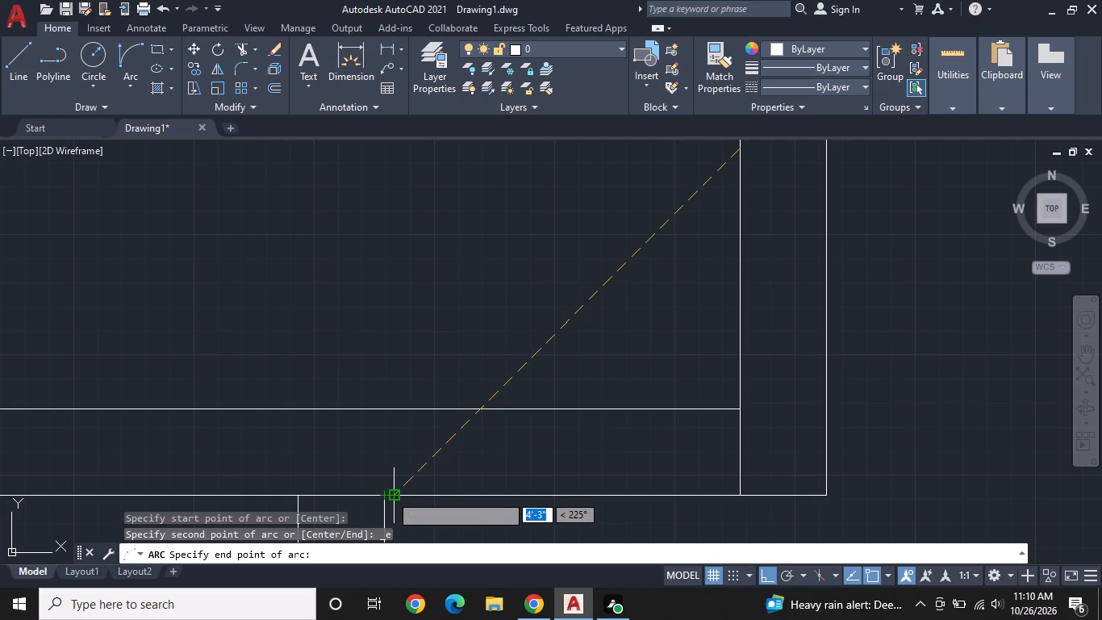
click(390, 495)
click(353, 234)
scroll(577, 339, down, 2)
middle_drag(582, 382, 621, 245)
scroll(621, 245, down, 1)
middle_drag(622, 245, 601, 274)
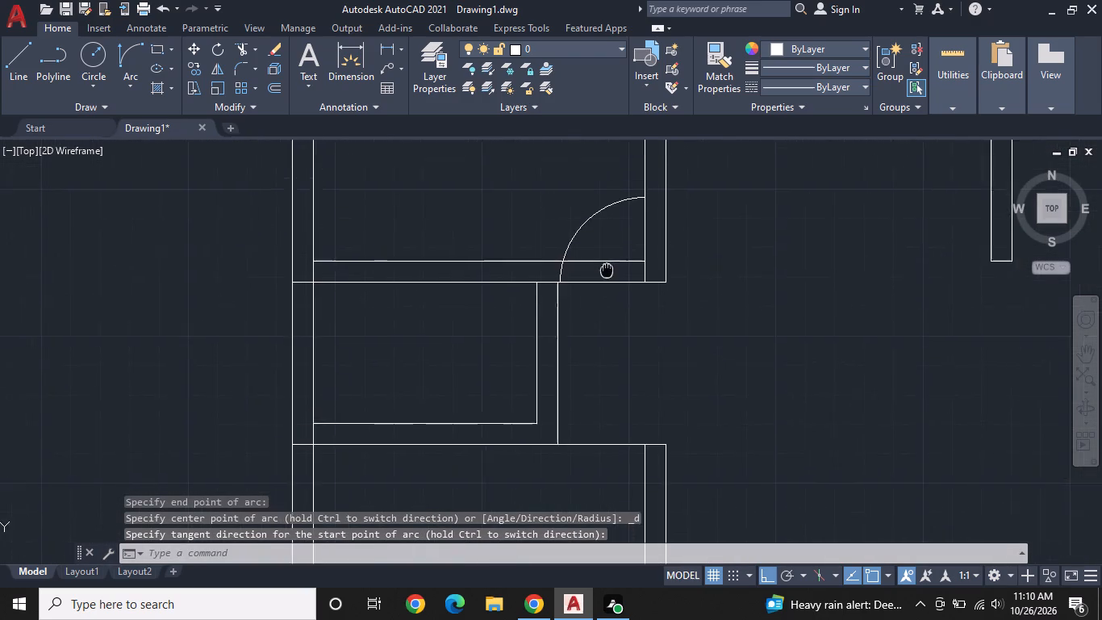
middle_drag(601, 274, 576, 283)
Trim both bottom wall lines of the top-left room between the door arc and the right wall to open the doorway.
text(TR)
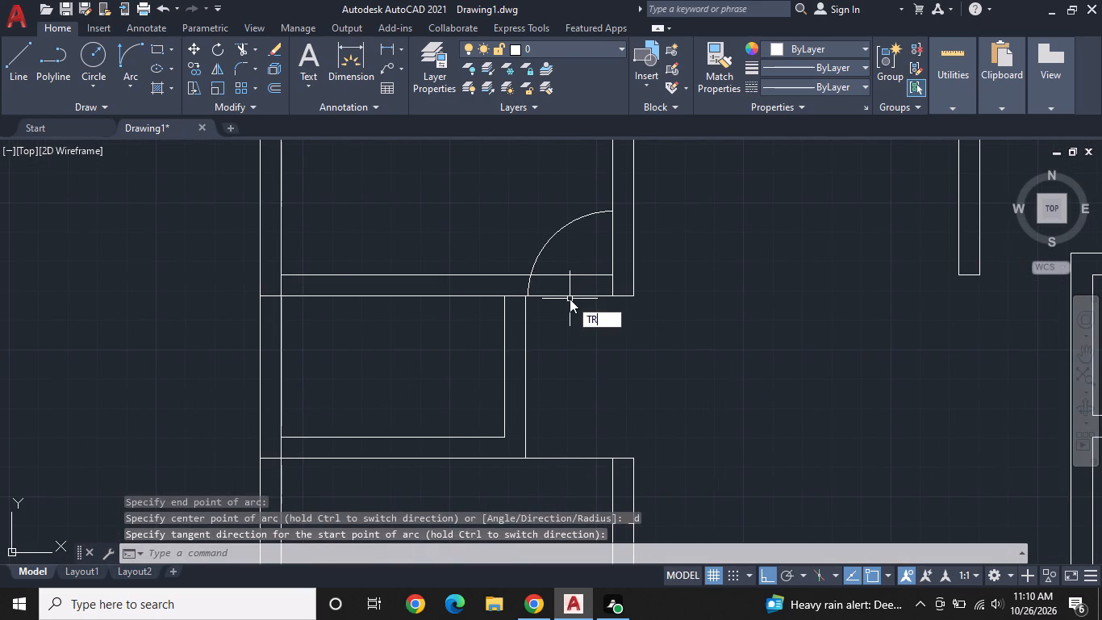
key(space)
click(570, 299)
click(570, 264)
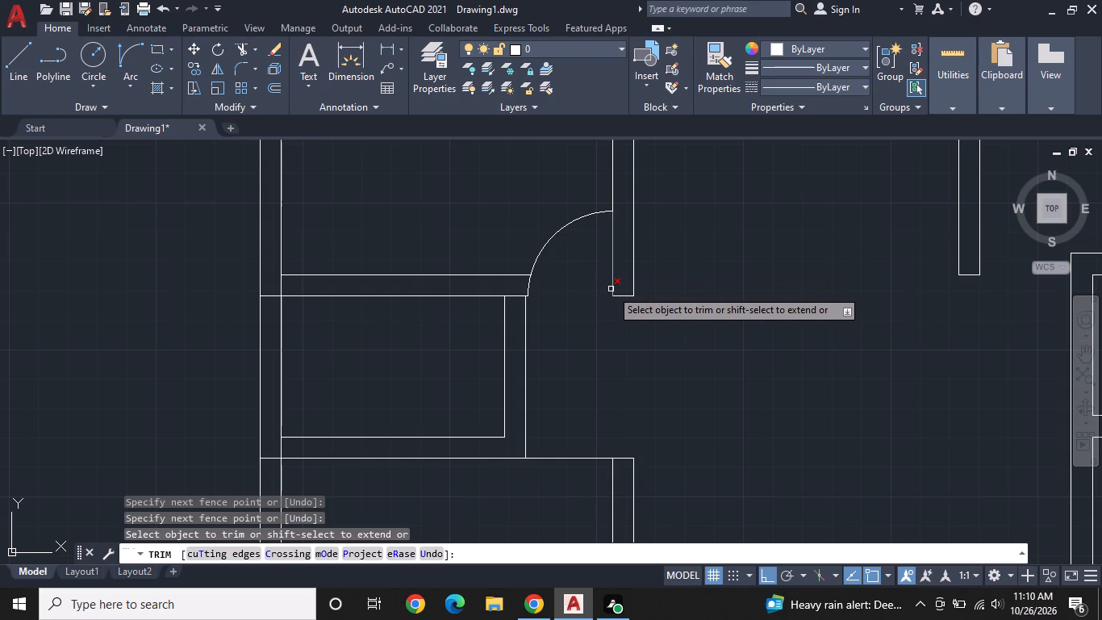
middle_drag(614, 298, 641, 261)
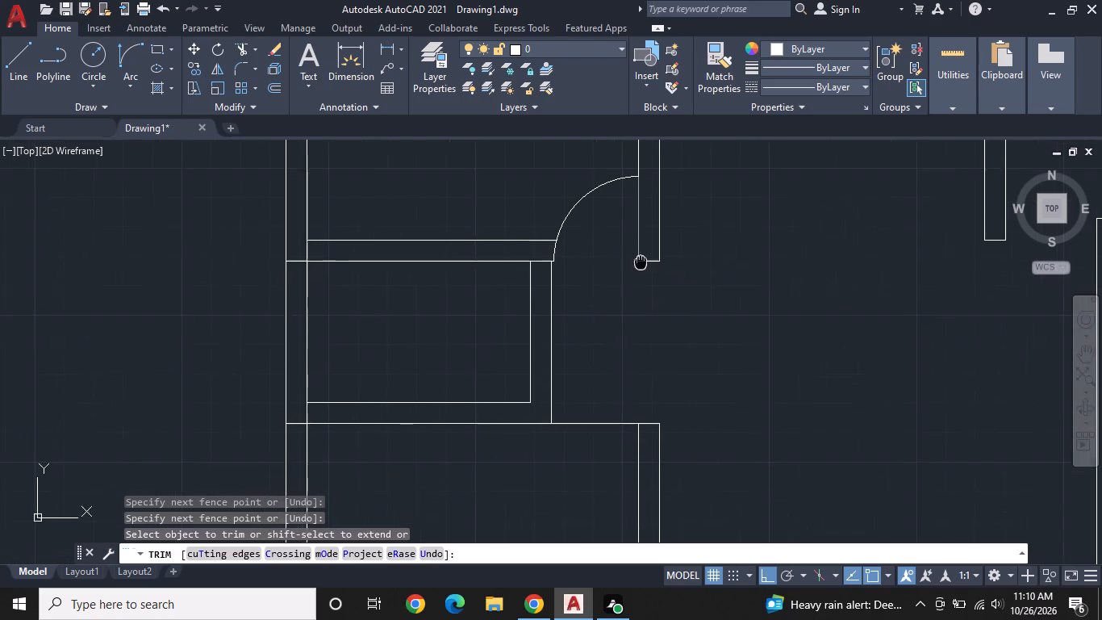
middle_drag(641, 261, 645, 257)
middle_drag(627, 274, 557, 336)
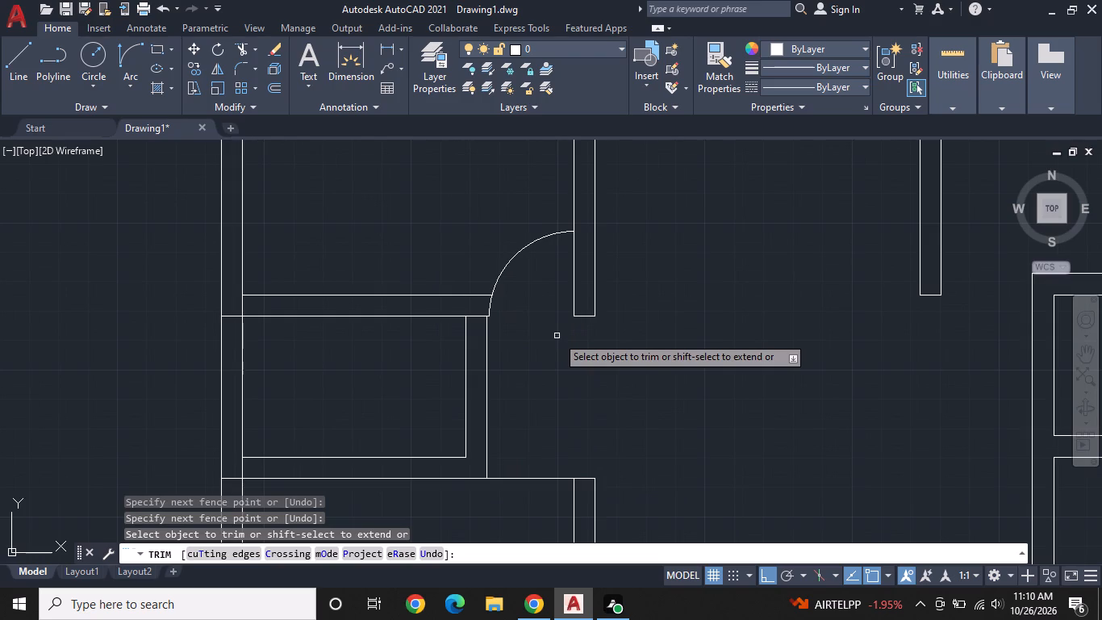
middle_drag(559, 333, 588, 279)
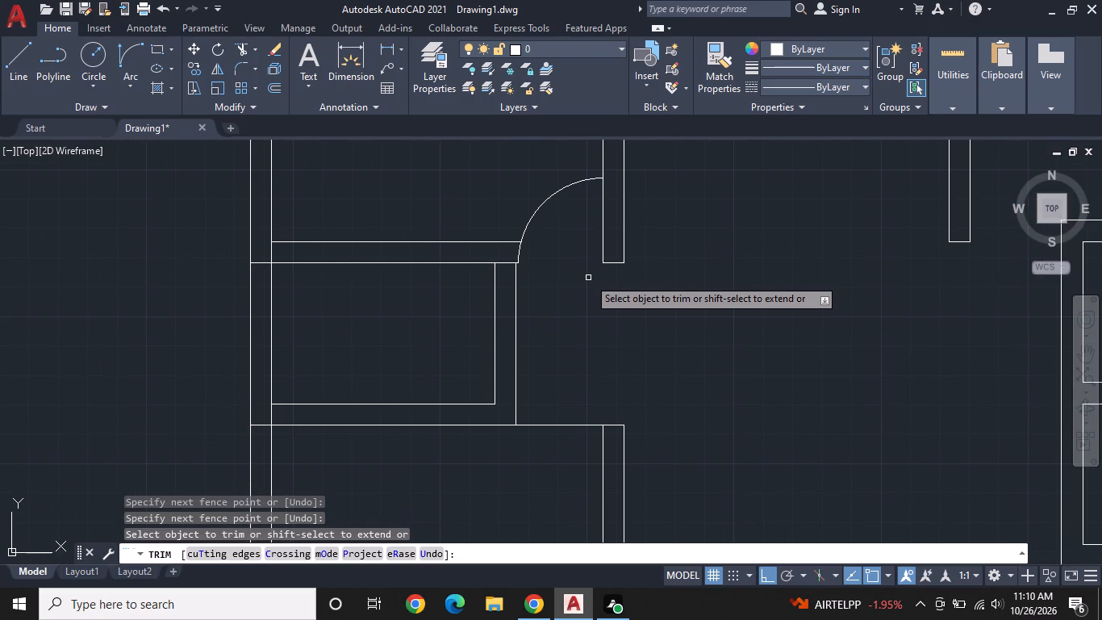
middle_drag(564, 300, 641, 299)
key(Escape)
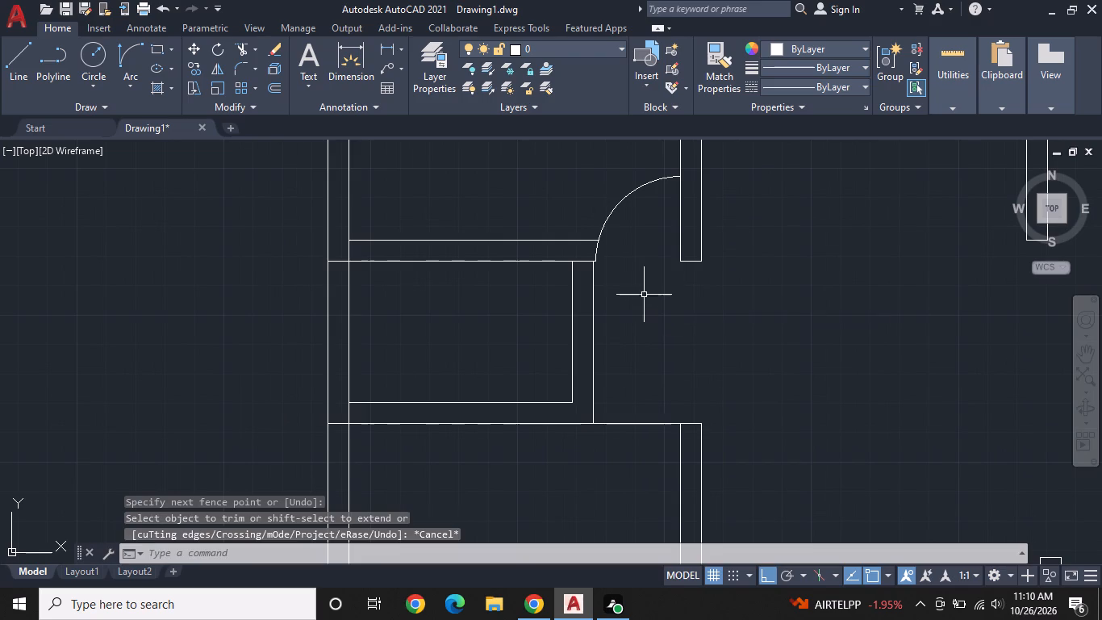
Trim the short line crossing the top of the small room's right wall, just beside the door arc's lower end.
text(TR)
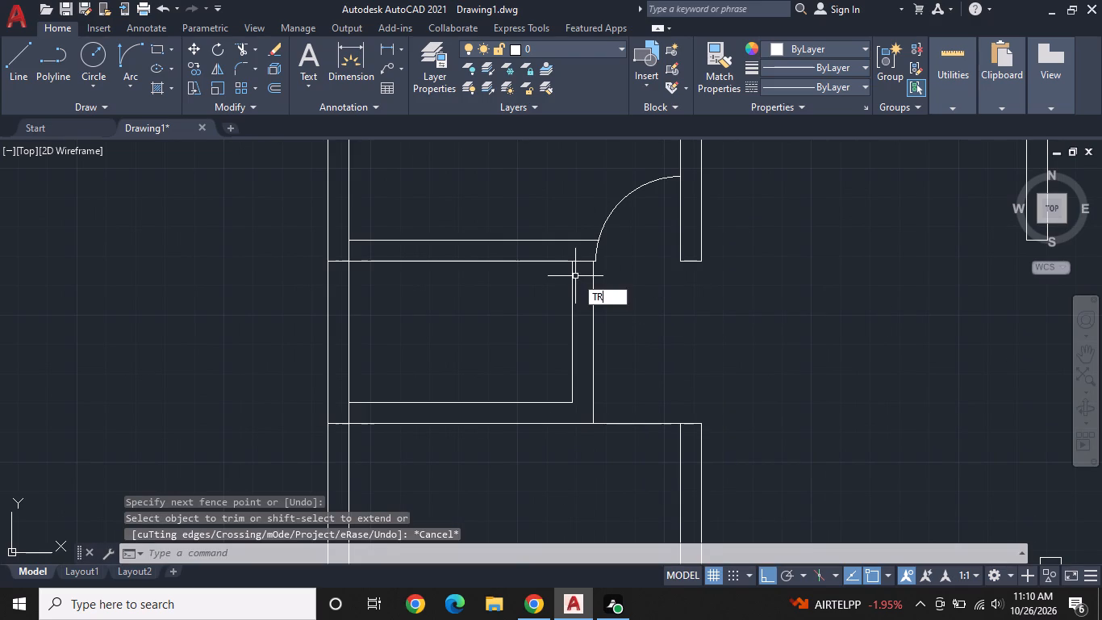
key(space)
click(588, 262)
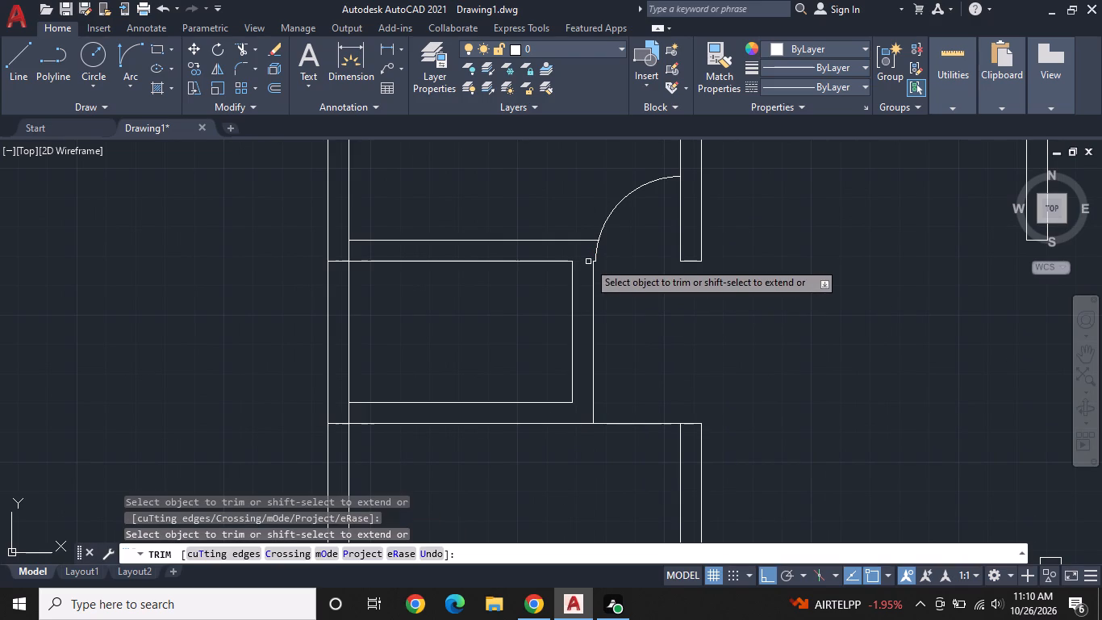
middle_drag(648, 312, 661, 259)
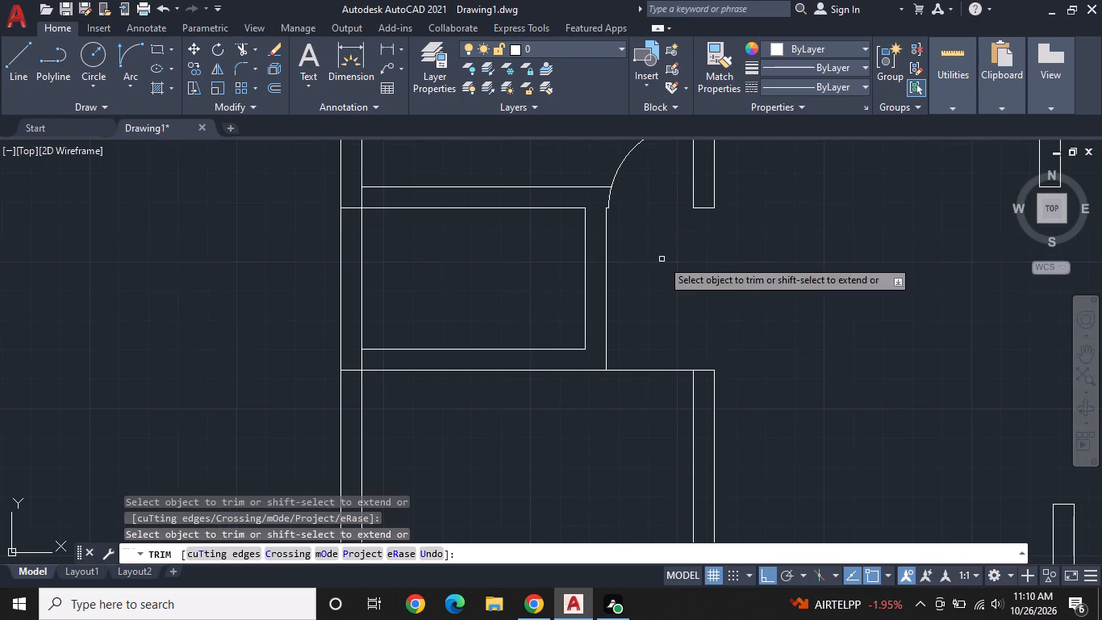
key(Escape)
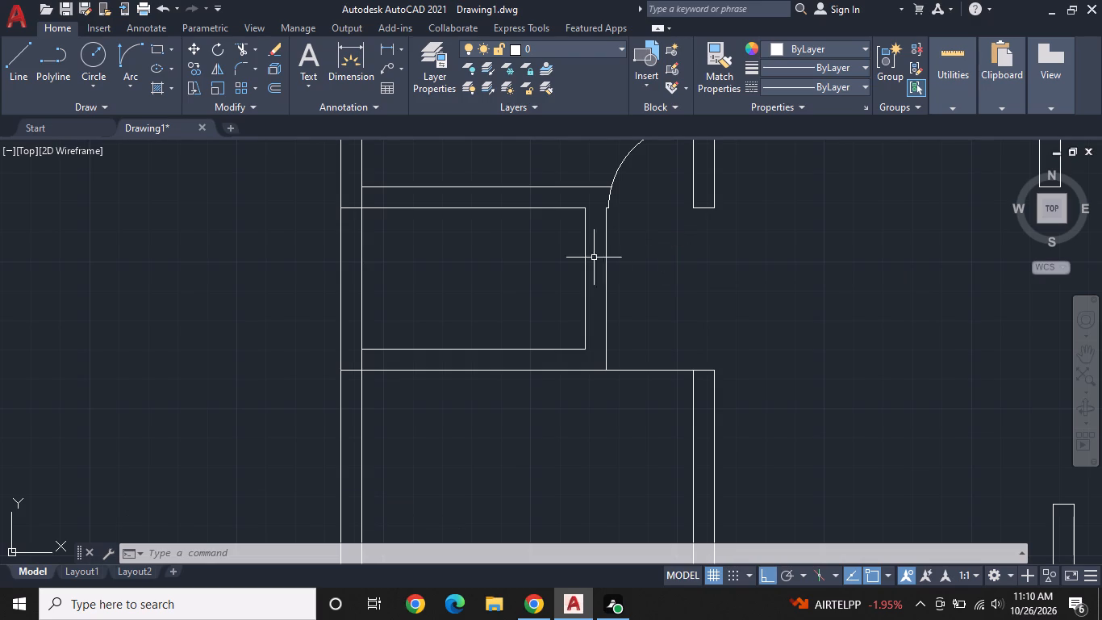
Load the ACAD_ISO02W100 dashed linetype and make it the current linetype.
middle_drag(657, 283, 585, 320)
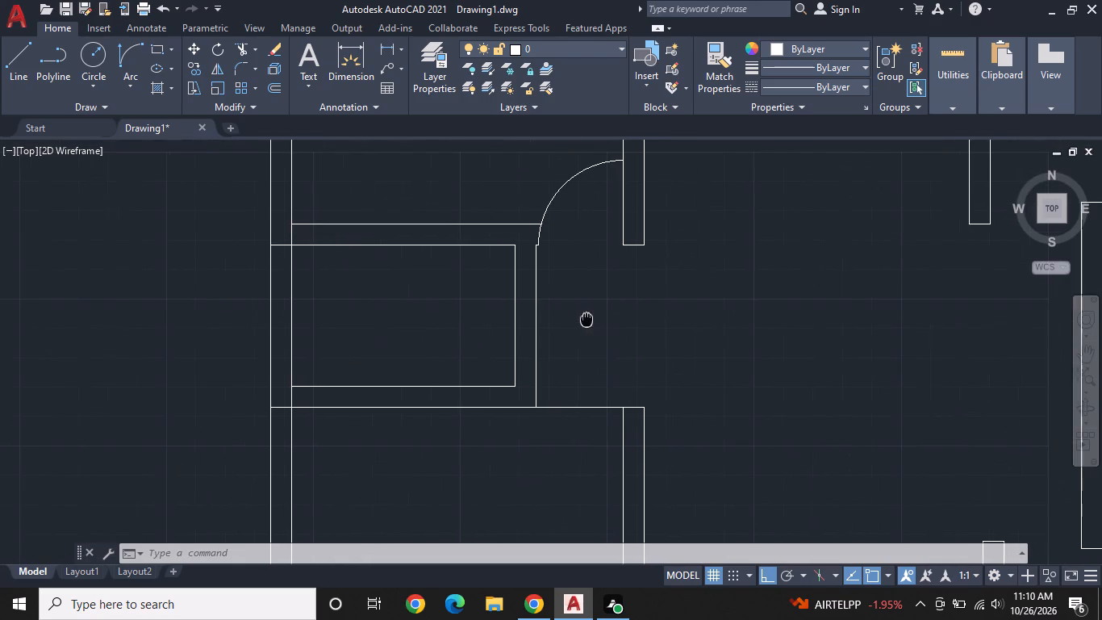
middle_drag(585, 320, 584, 320)
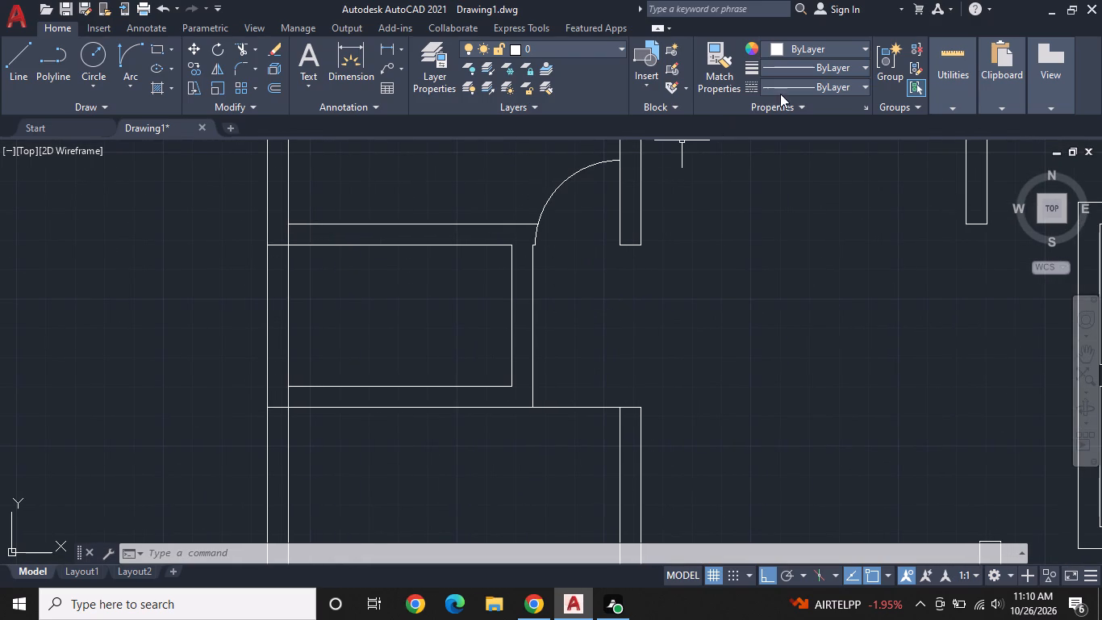
click(827, 80)
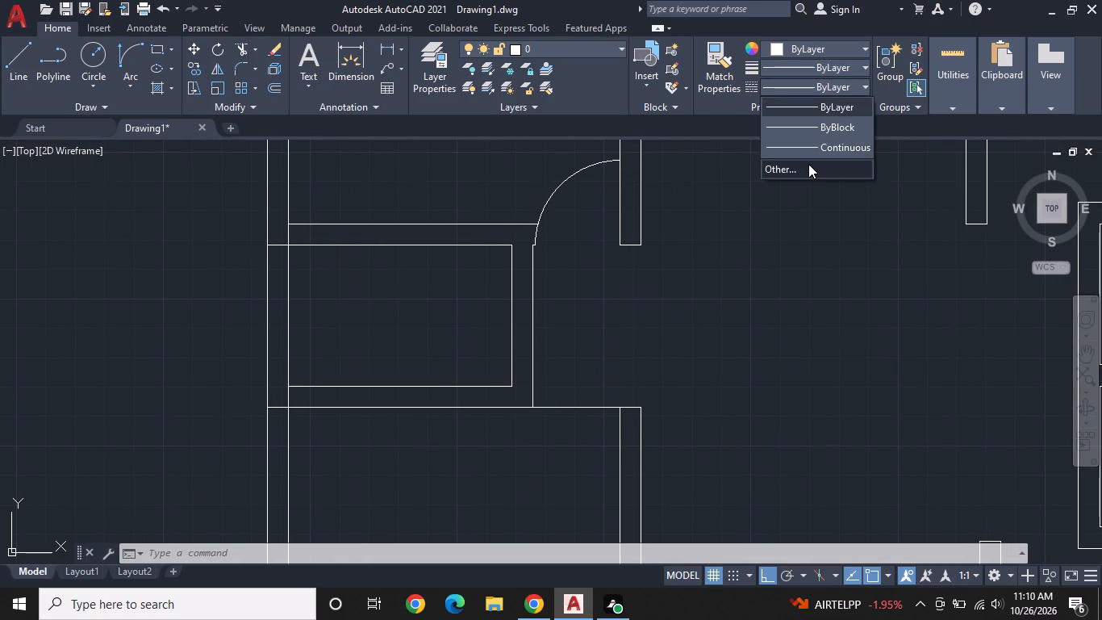
click(805, 169)
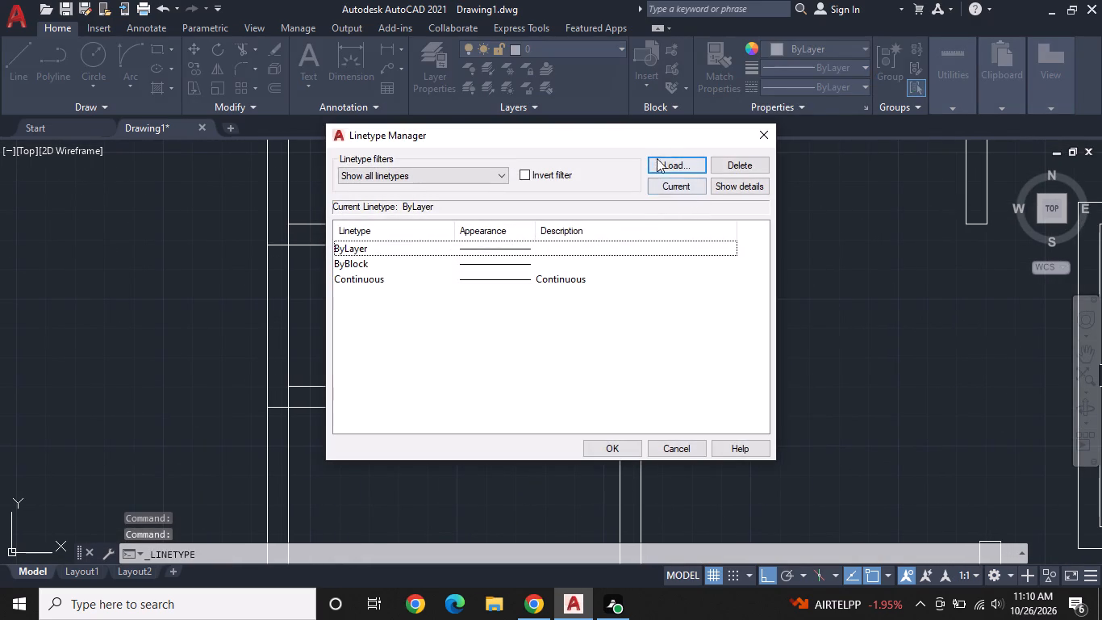
click(670, 162)
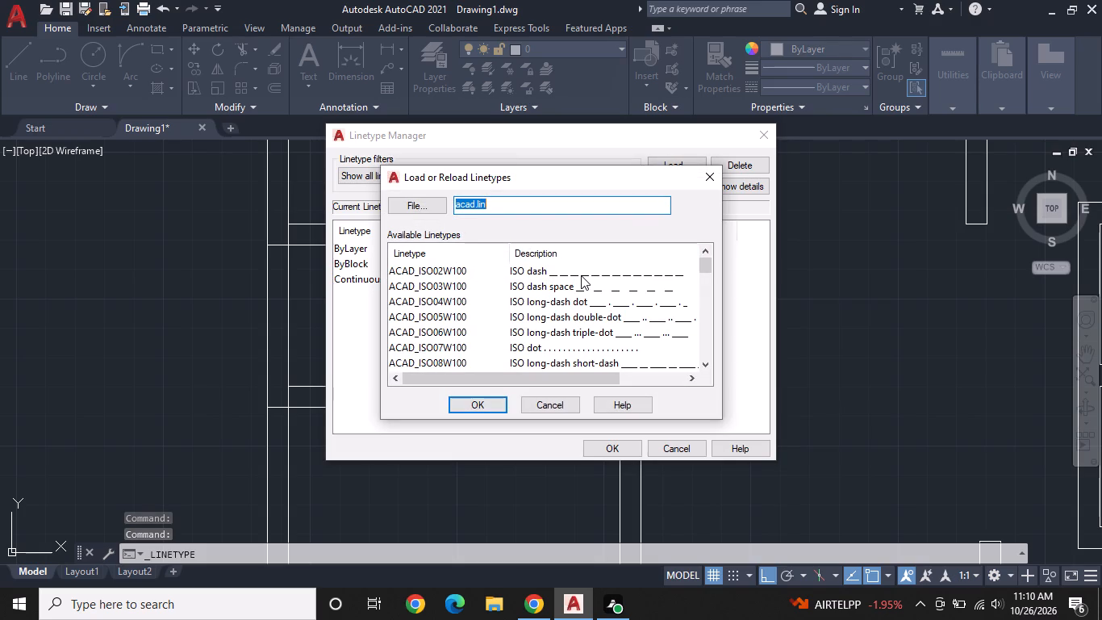
click(581, 275)
click(484, 404)
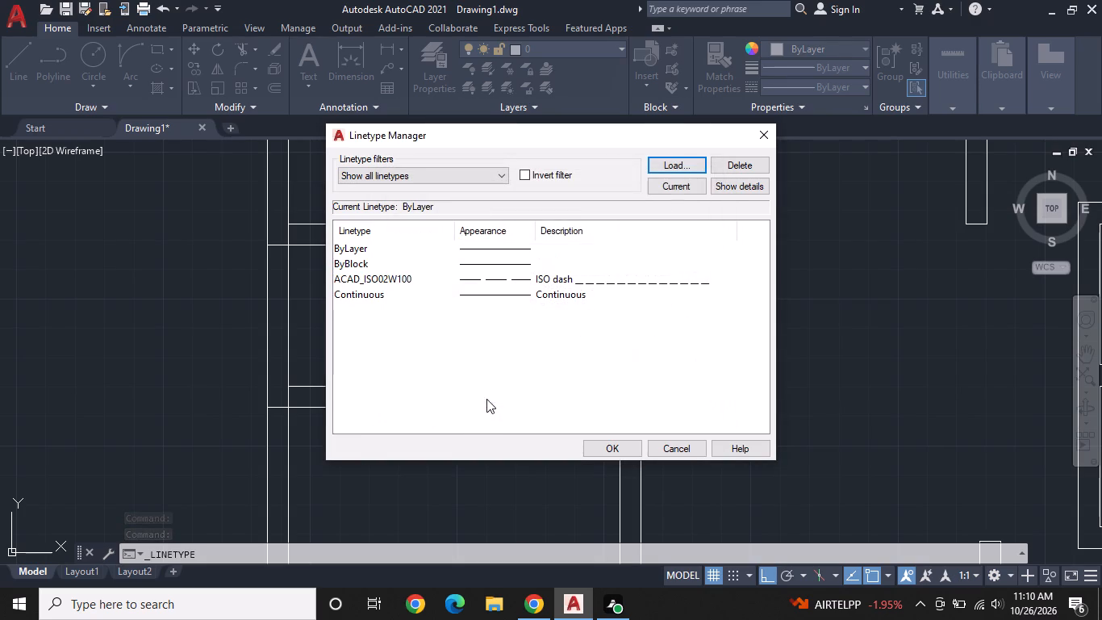
click(659, 279)
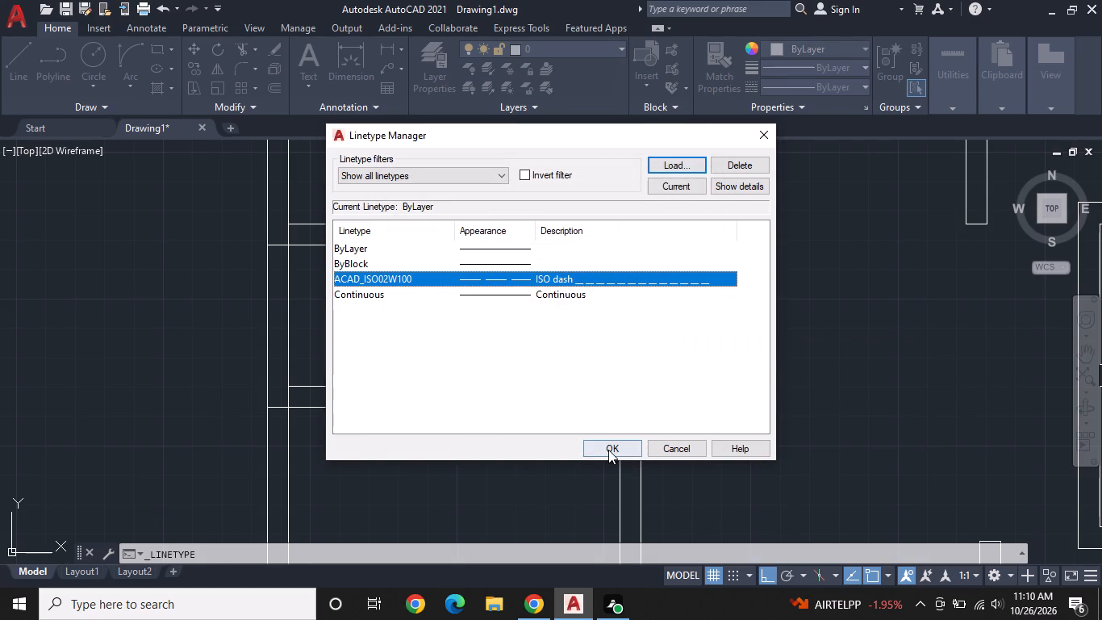
click(608, 450)
click(847, 79)
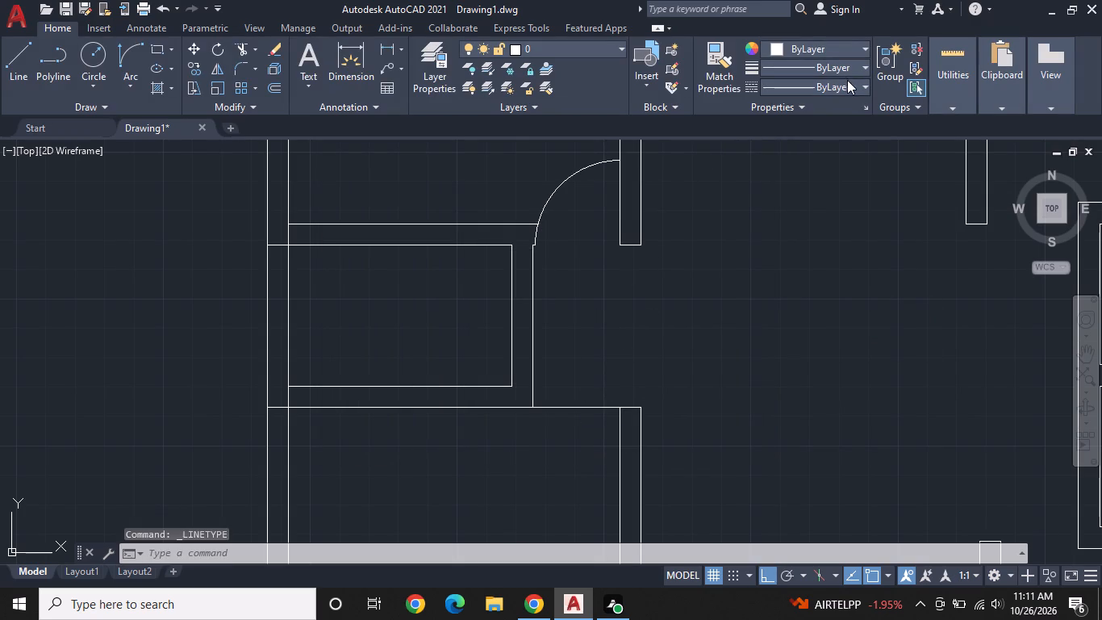
click(817, 152)
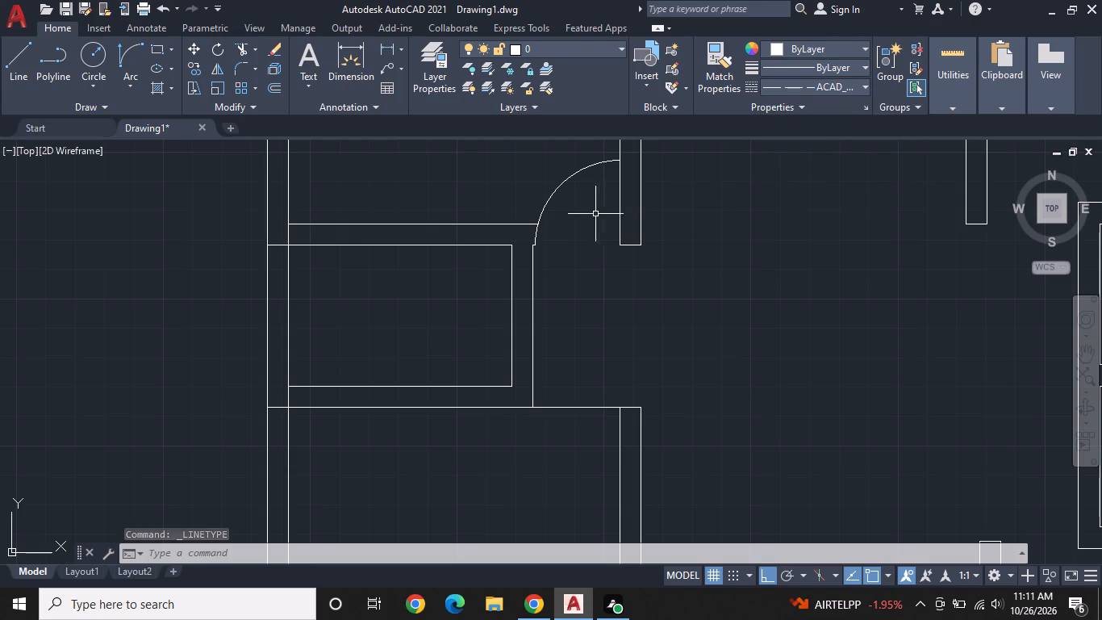
Change the door-swing arc's linetype to ACAD_ISO02W100.
click(581, 173)
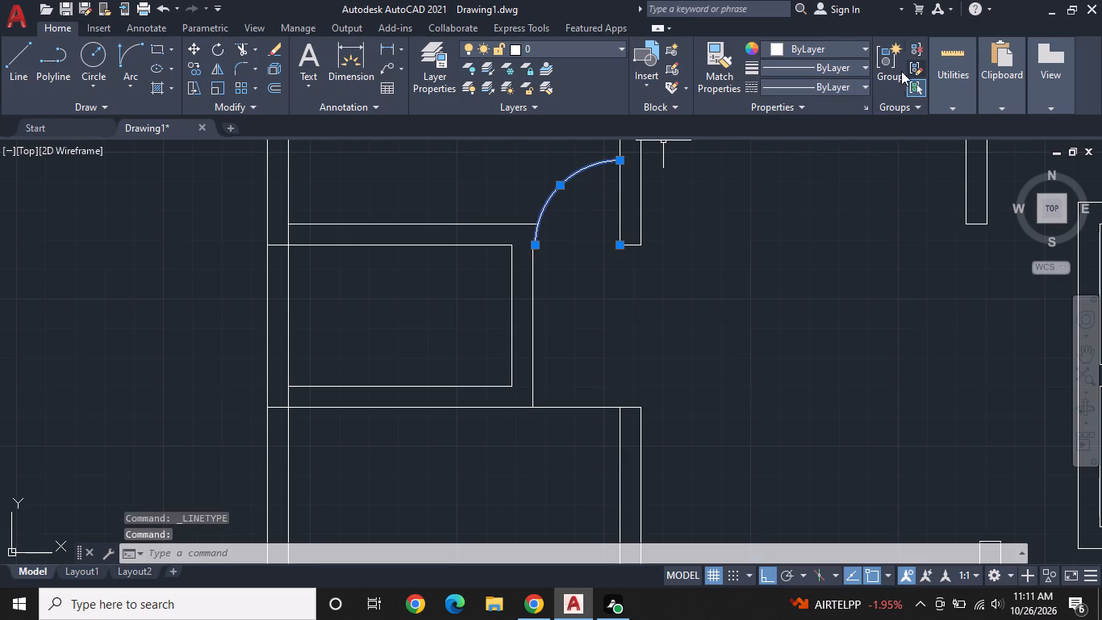
click(854, 86)
click(808, 141)
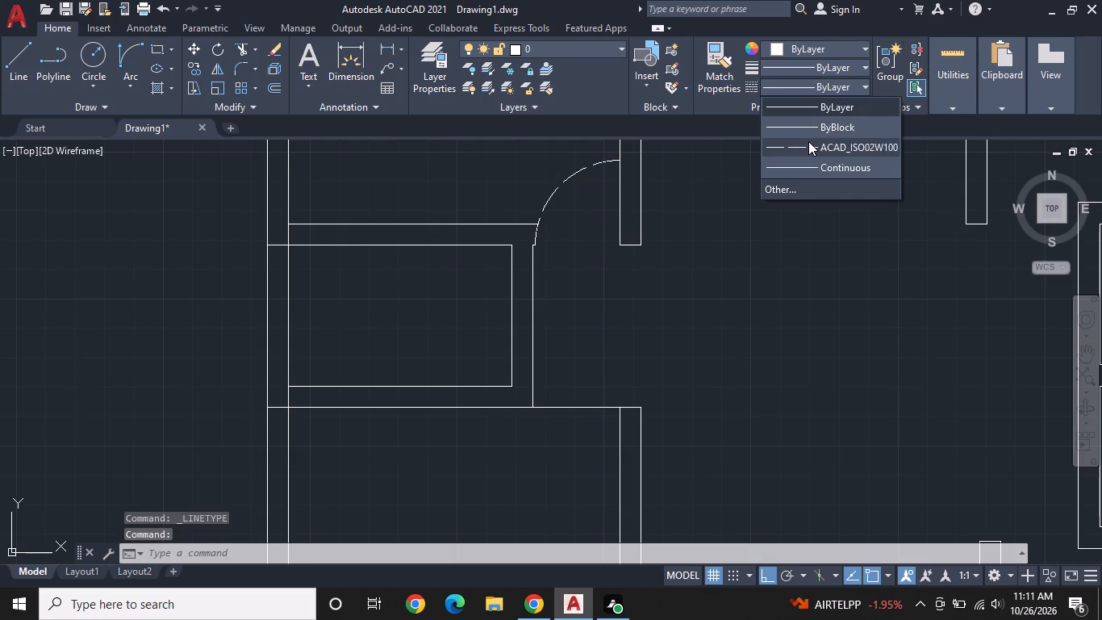
key(Escape)
Offset the 3' line on the wall face inside the dashed door arc by 1" toward the opening to form the door leaf.
middle_drag(724, 303, 722, 295)
middle_drag(680, 265, 694, 312)
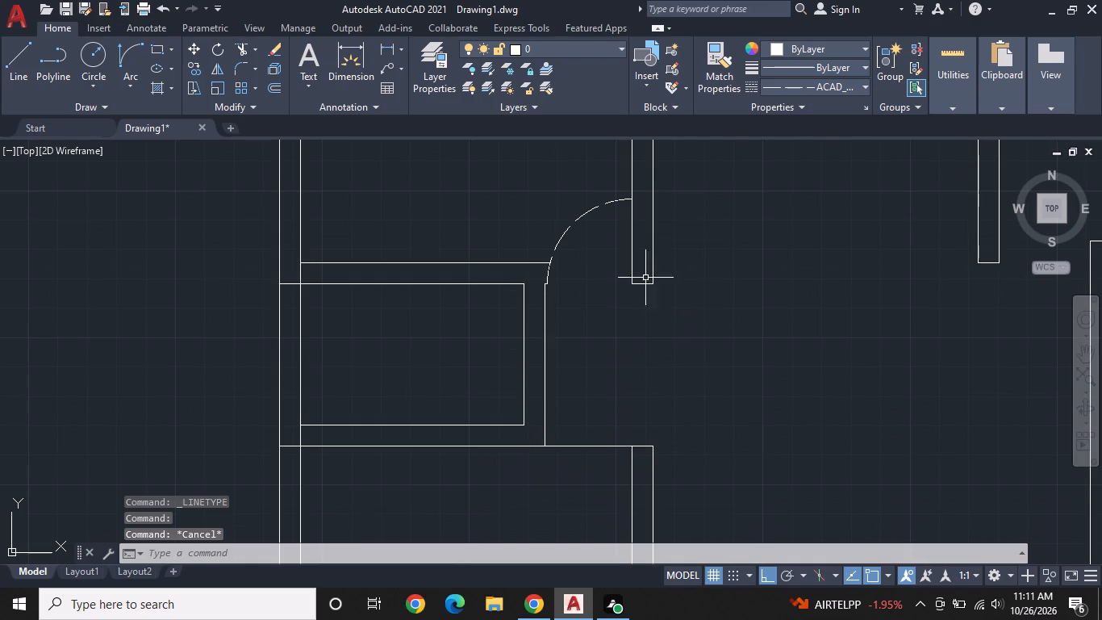
key(Escape)
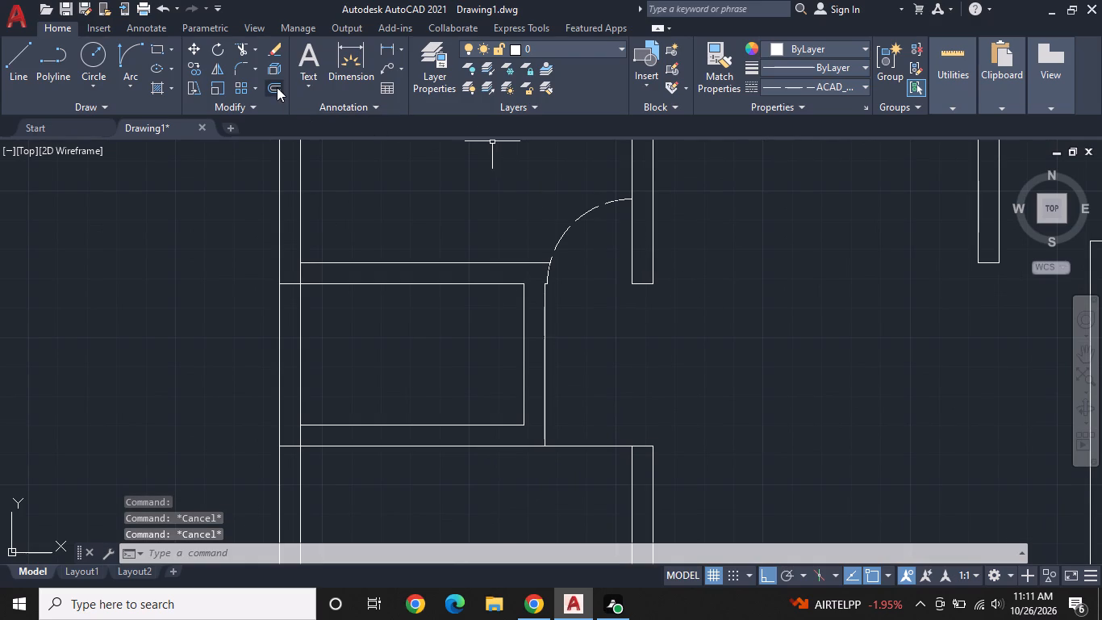
click(277, 87)
text(1")
key(Return)
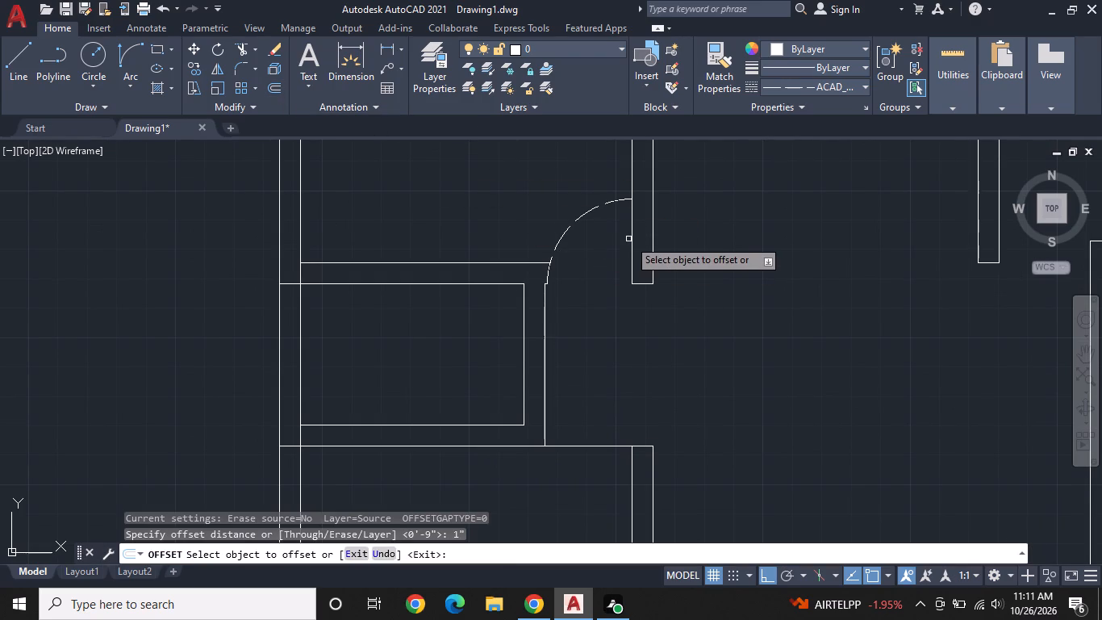
click(632, 258)
click(597, 284)
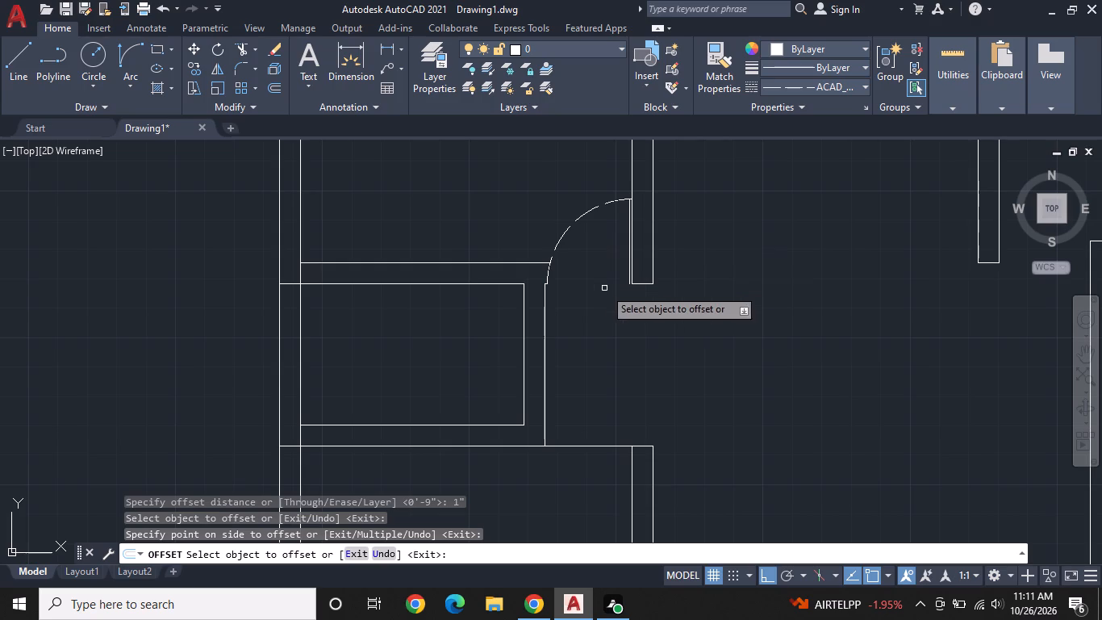
scroll(635, 306, up, 1)
key(Escape)
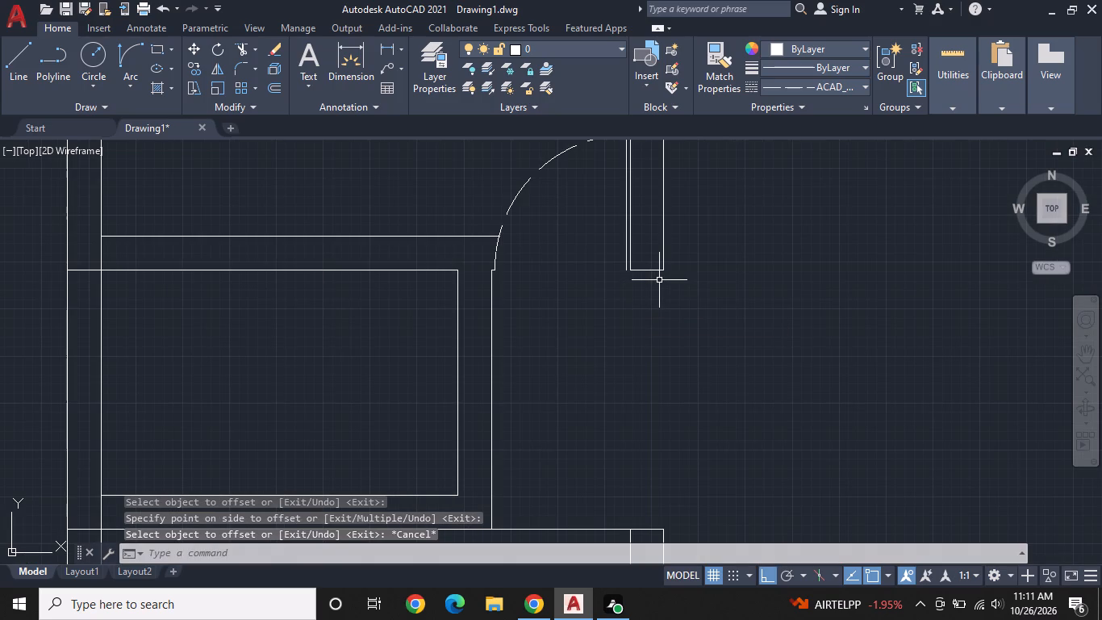
Extend the wall's short bottom end line to meet the door leaf's offset line.
key(e)
key(x)
key(space)
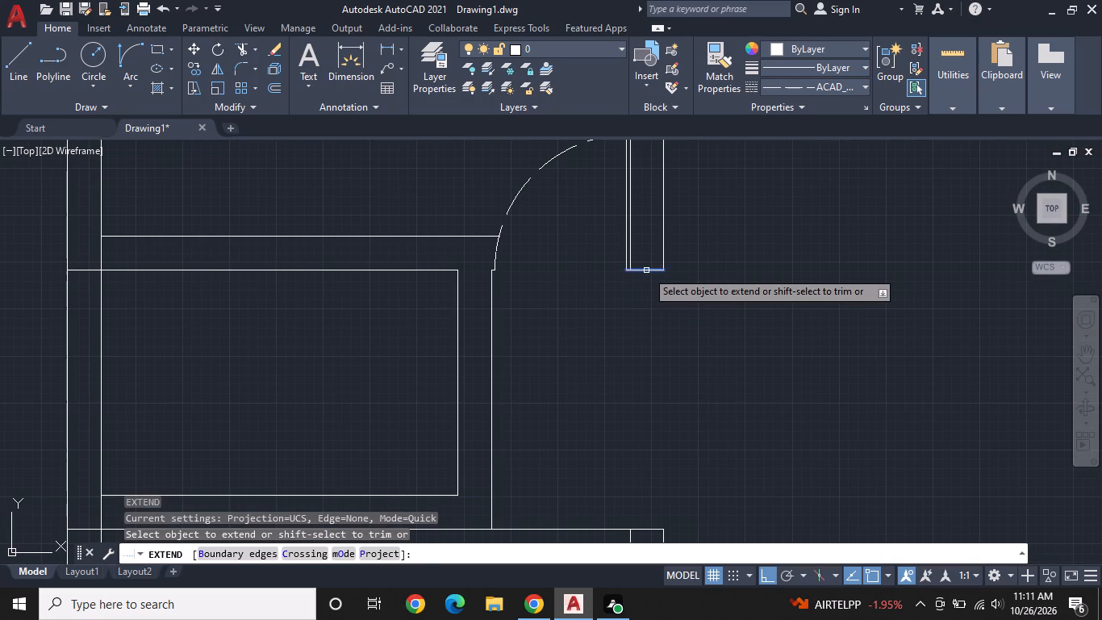
click(646, 270)
key(Escape)
In the room below, draw a 3' line down the right wall's inner face from the top wall line, ending in a short sideways tick.
scroll(698, 314, down, 1)
middle_drag(717, 354, 709, 299)
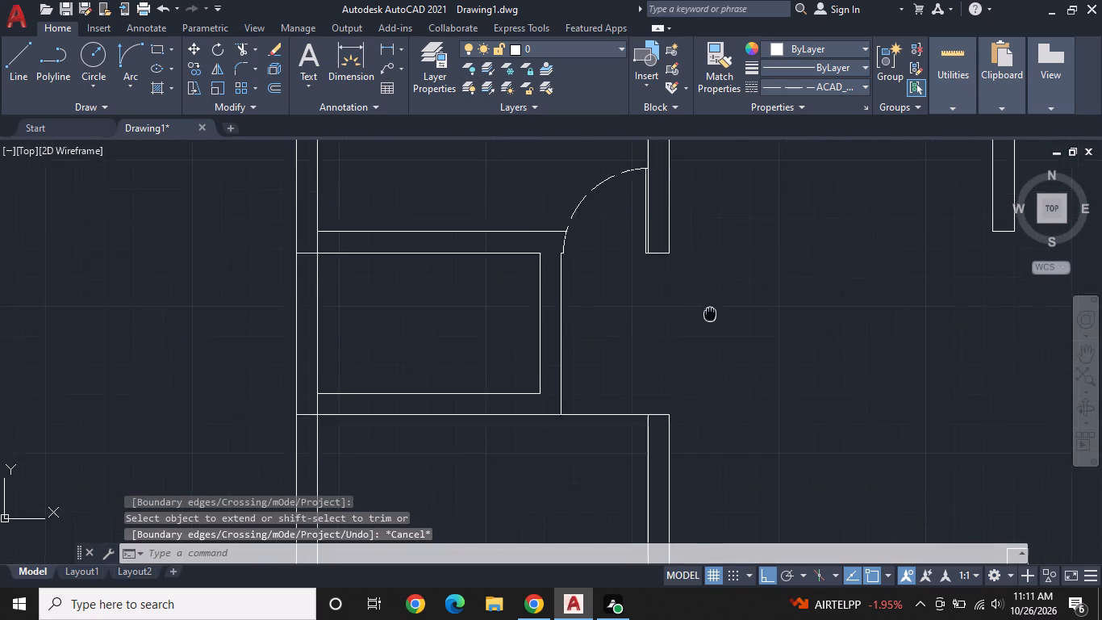
middle_drag(709, 299, 712, 262)
middle_drag(703, 304, 738, 259)
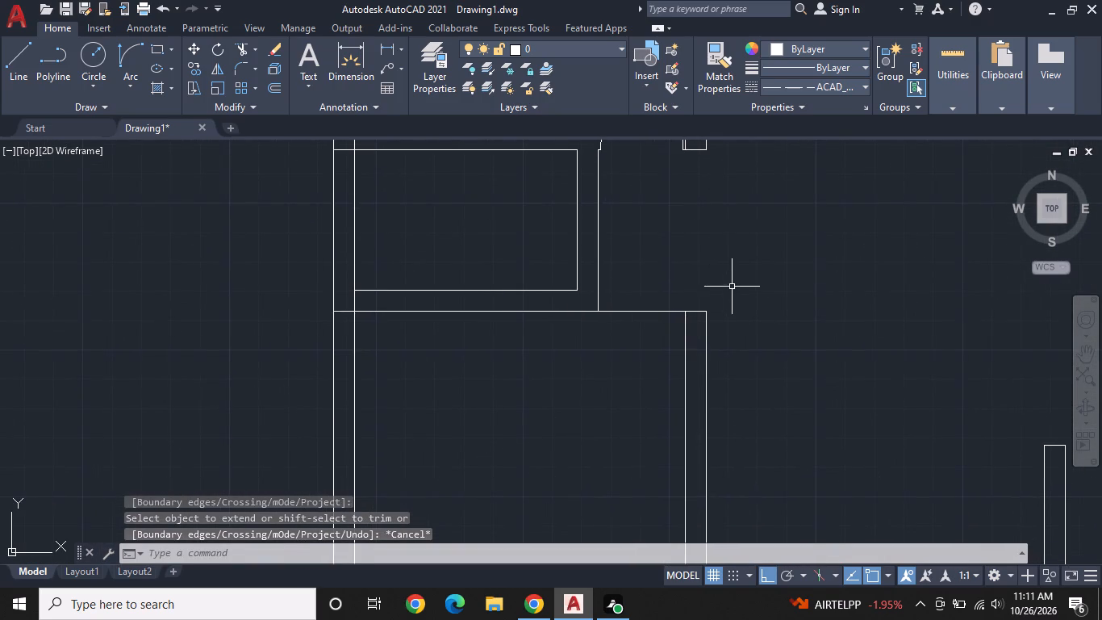
middle_drag(732, 287, 740, 258)
key(Escape)
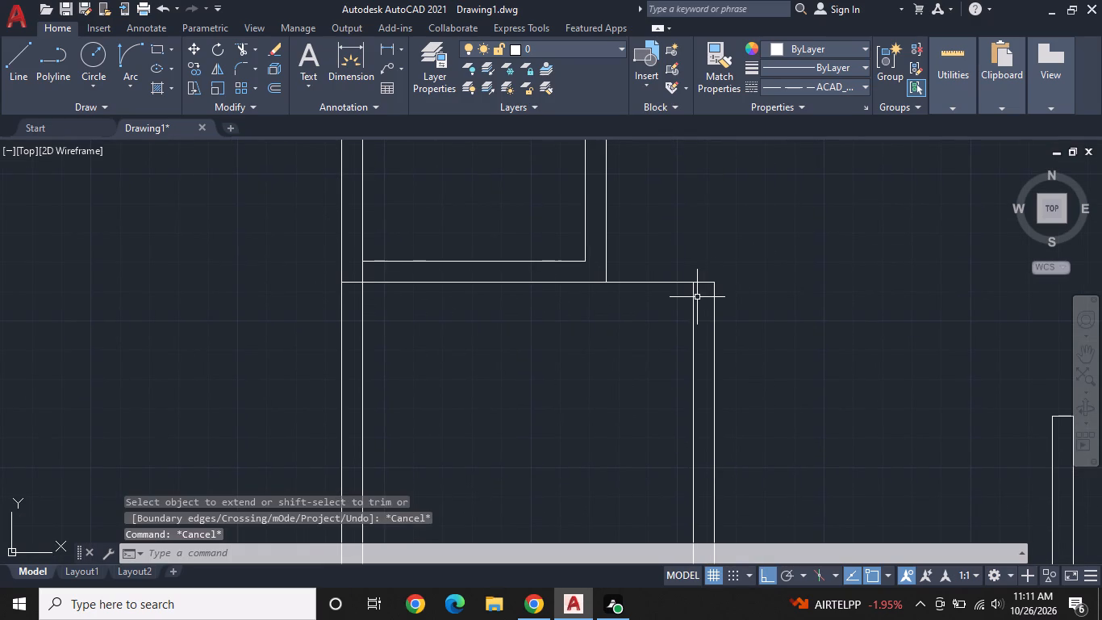
text(L)
key(space)
click(695, 283)
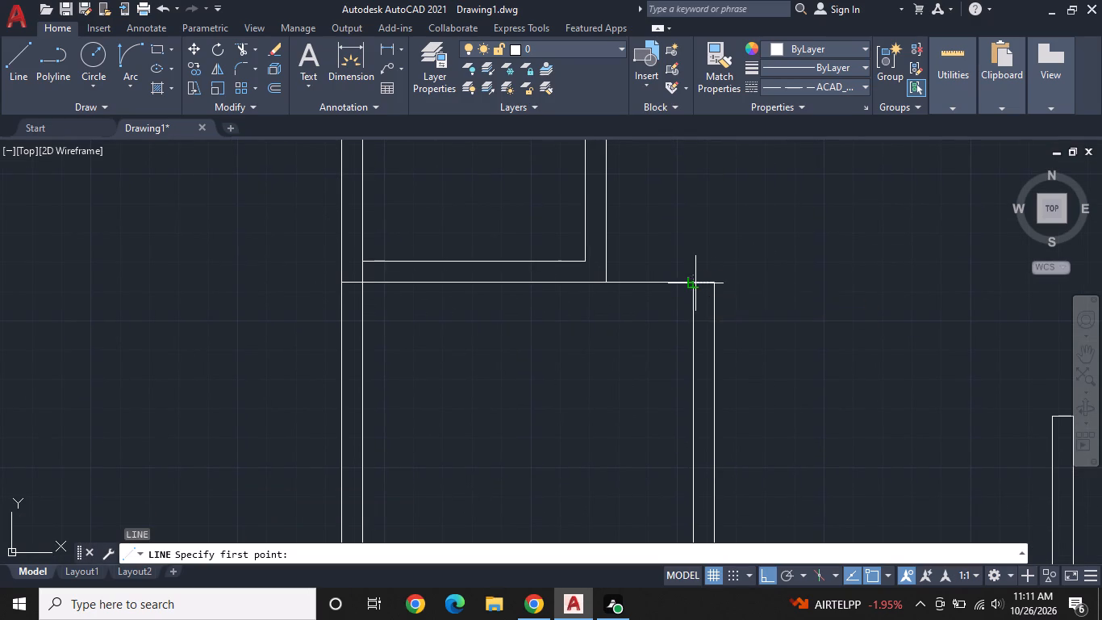
scroll(612, 286, up, 1)
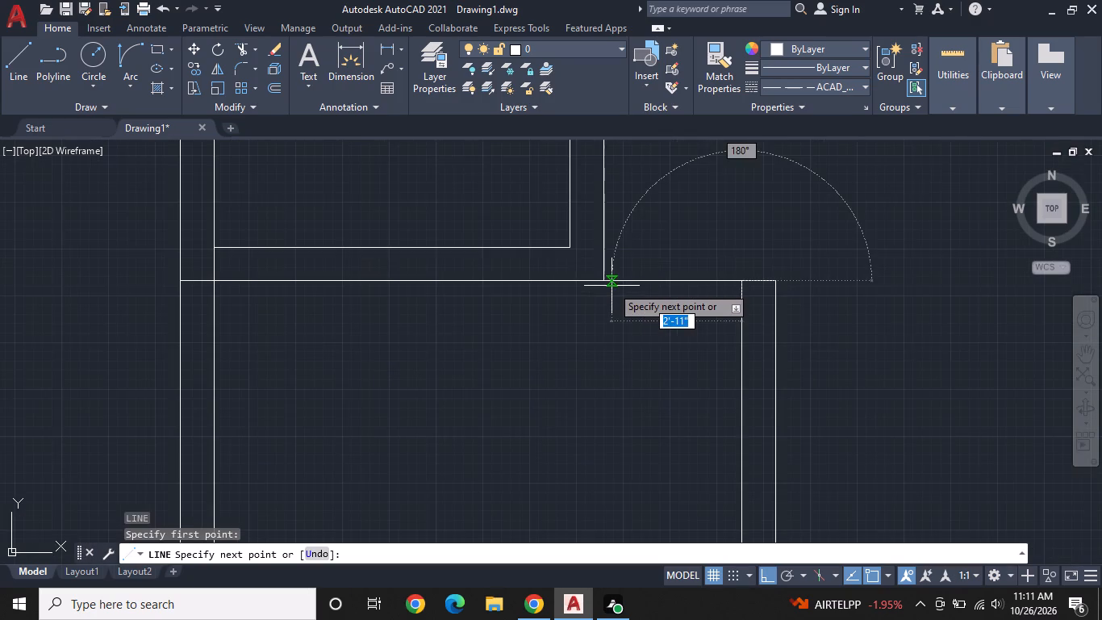
scroll(612, 284, up, 2)
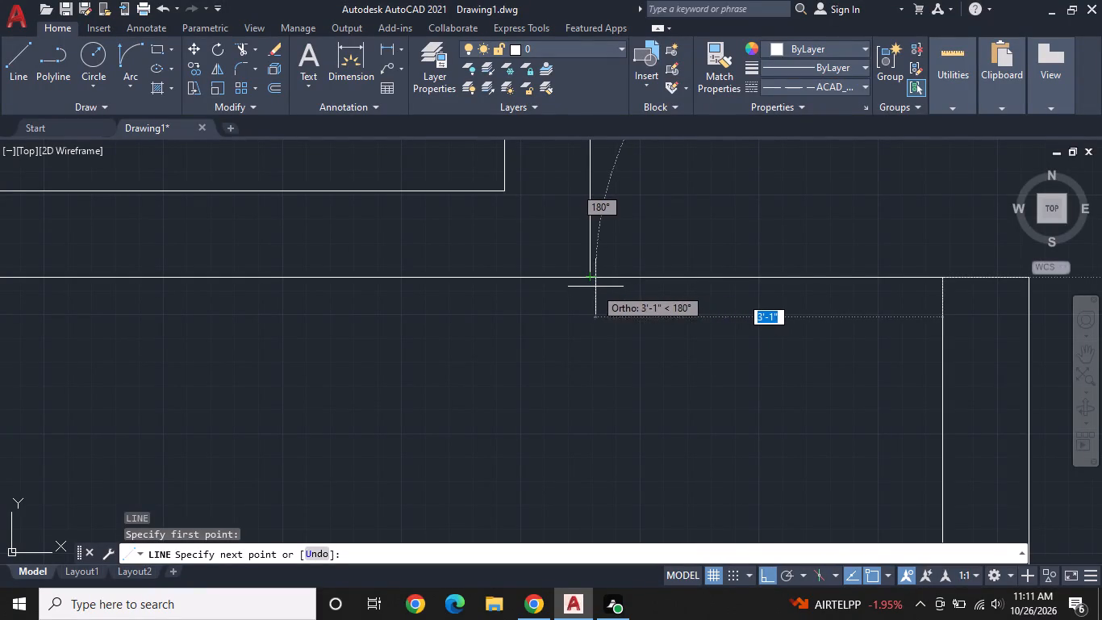
middle_drag(684, 305, 582, 276)
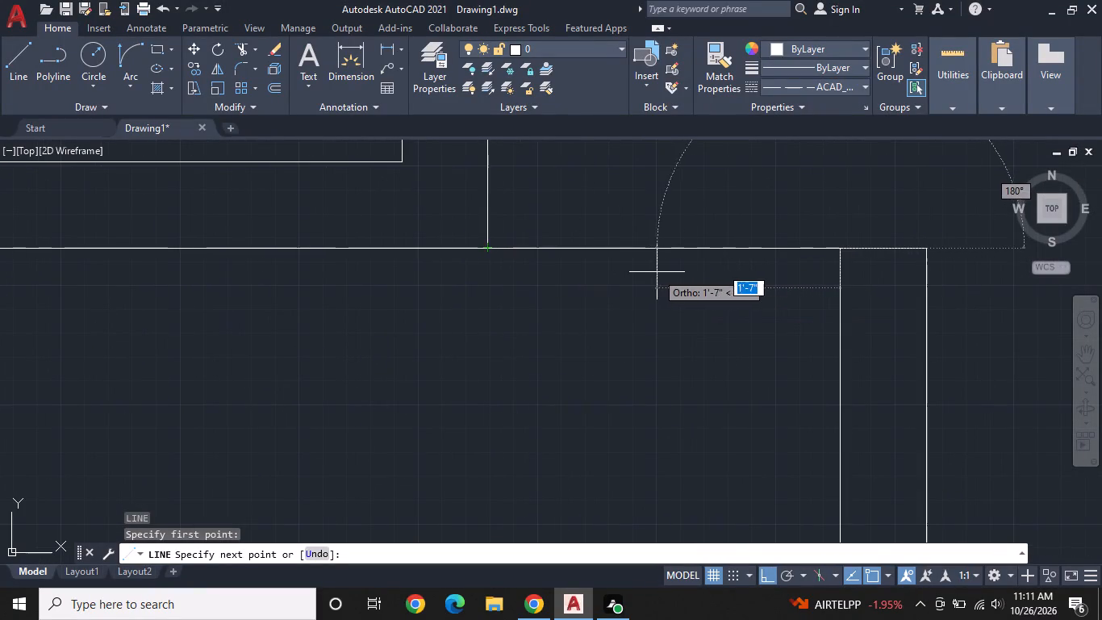
scroll(662, 277, down, 1)
middle_drag(791, 408, 789, 358)
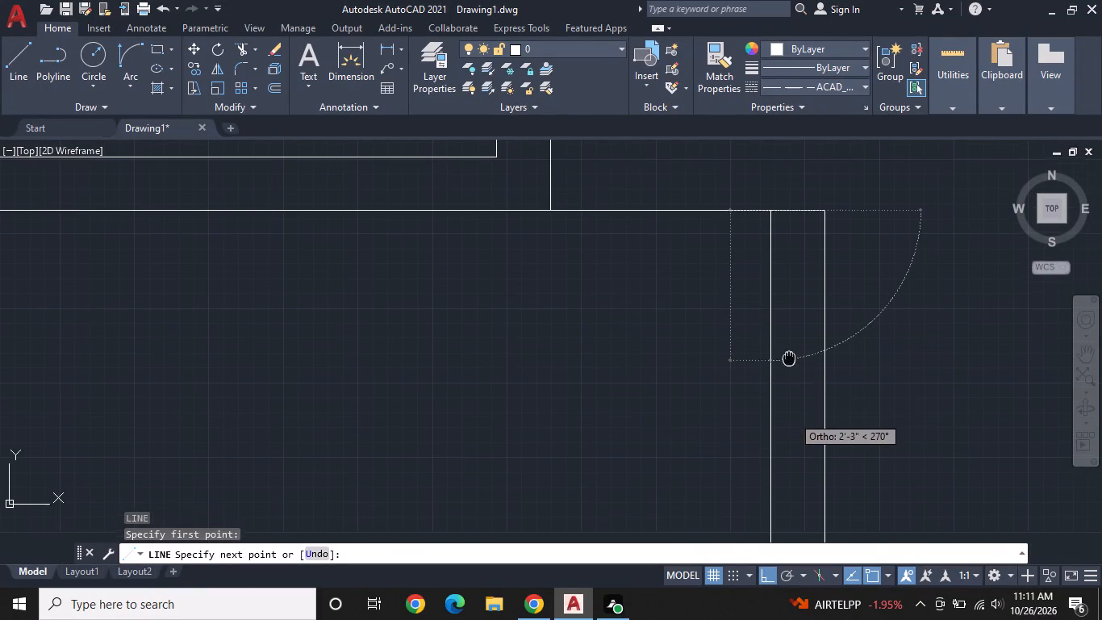
text(3')
key(Return)
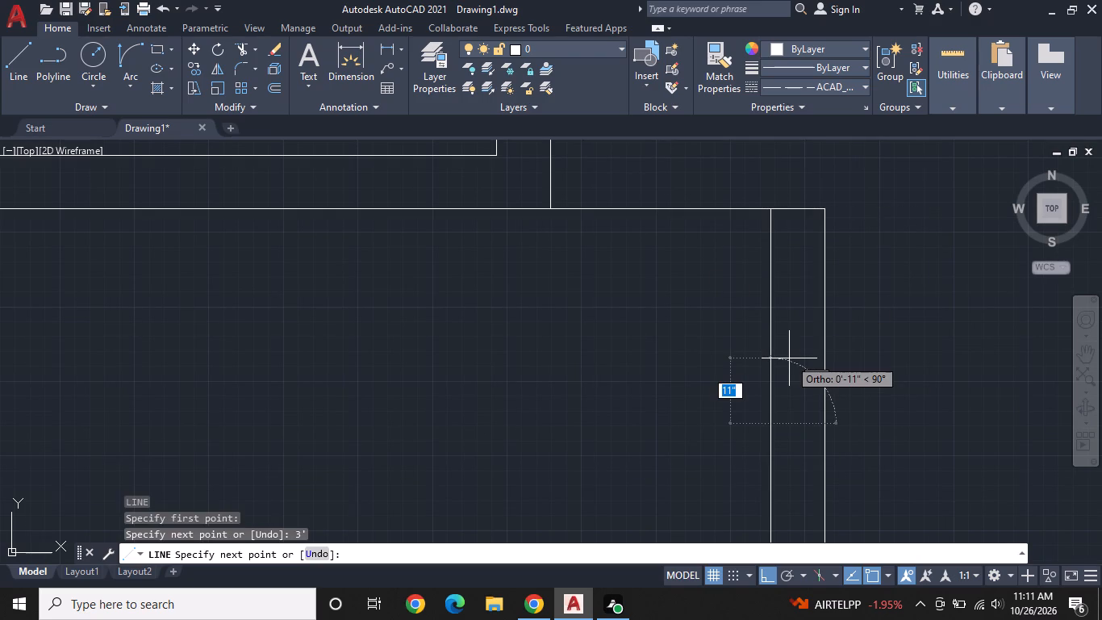
click(782, 424)
key(space)
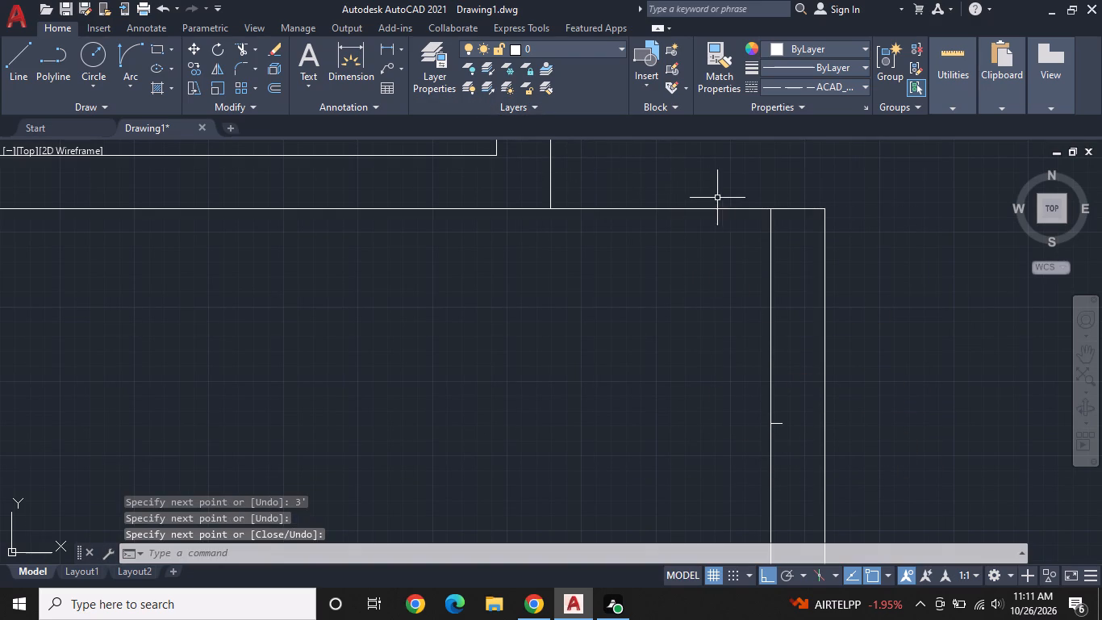
Draw a 3' line along the top wall line from the same inner-face corner toward the small room, ending in a short downward tick.
key(space)
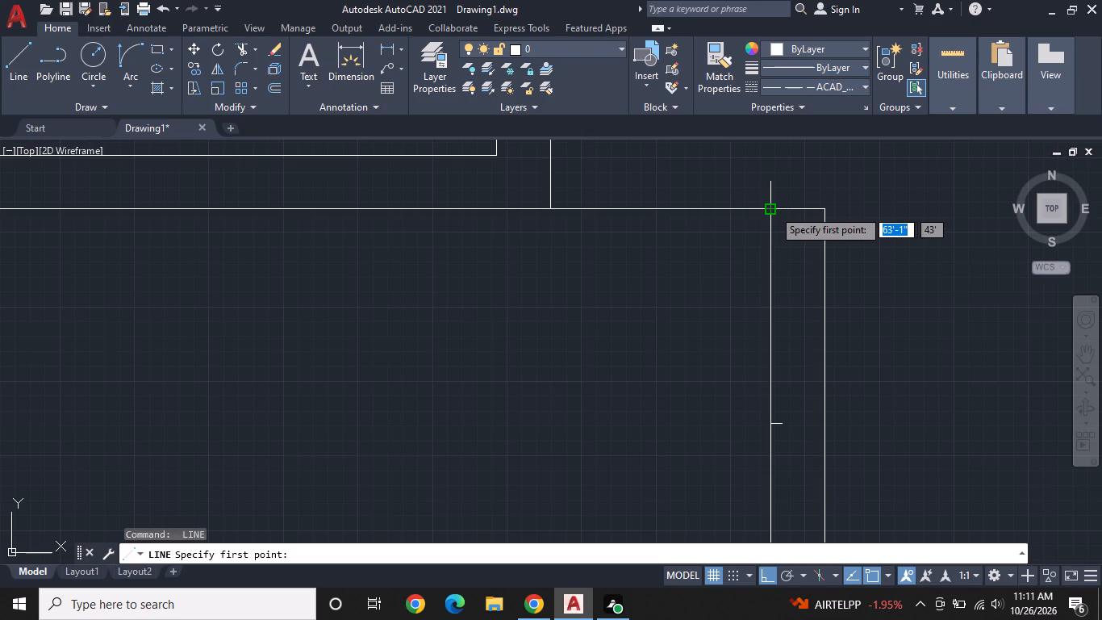
click(773, 209)
text(3')
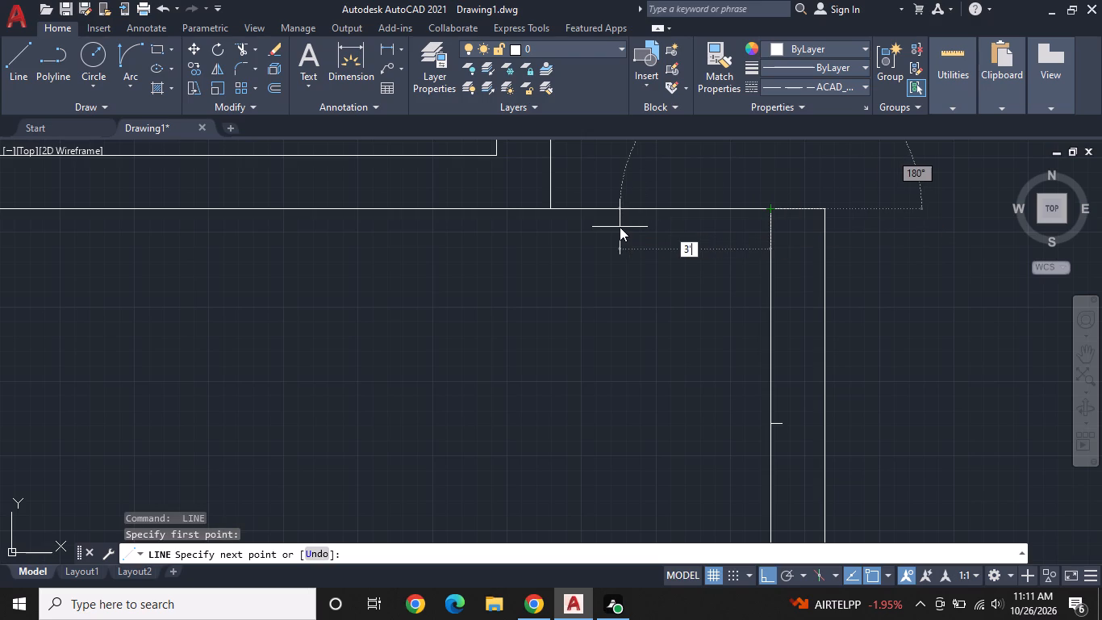
key(Return)
click(568, 287)
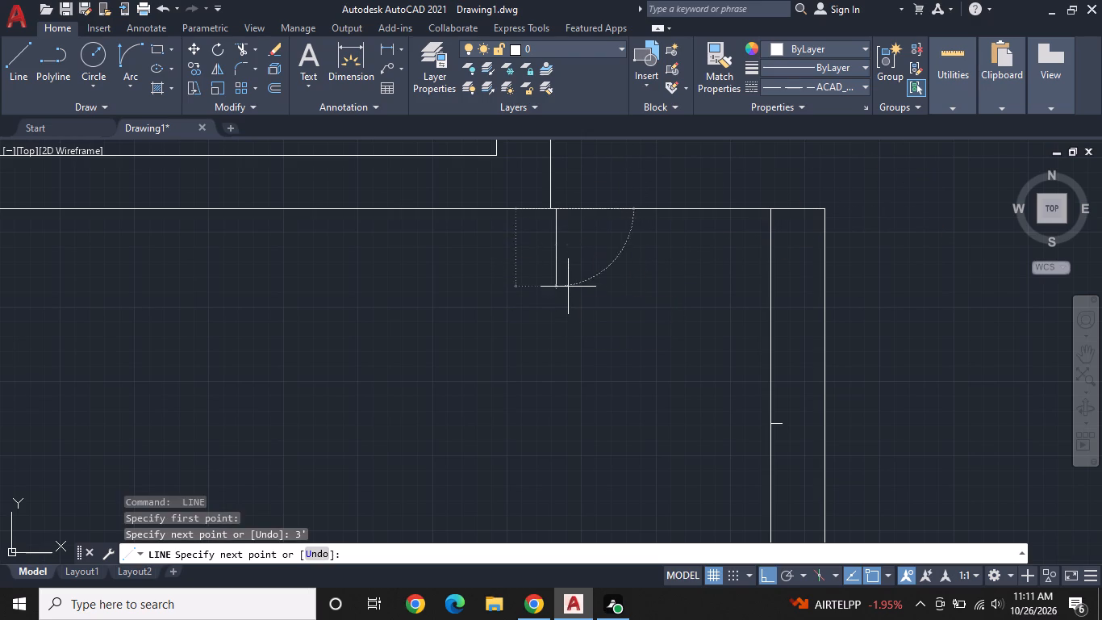
key(space)
Draw a Start, End, Direction door-swing arc from the right wall's tick to the top wall's tick, curving through the room.
click(123, 53)
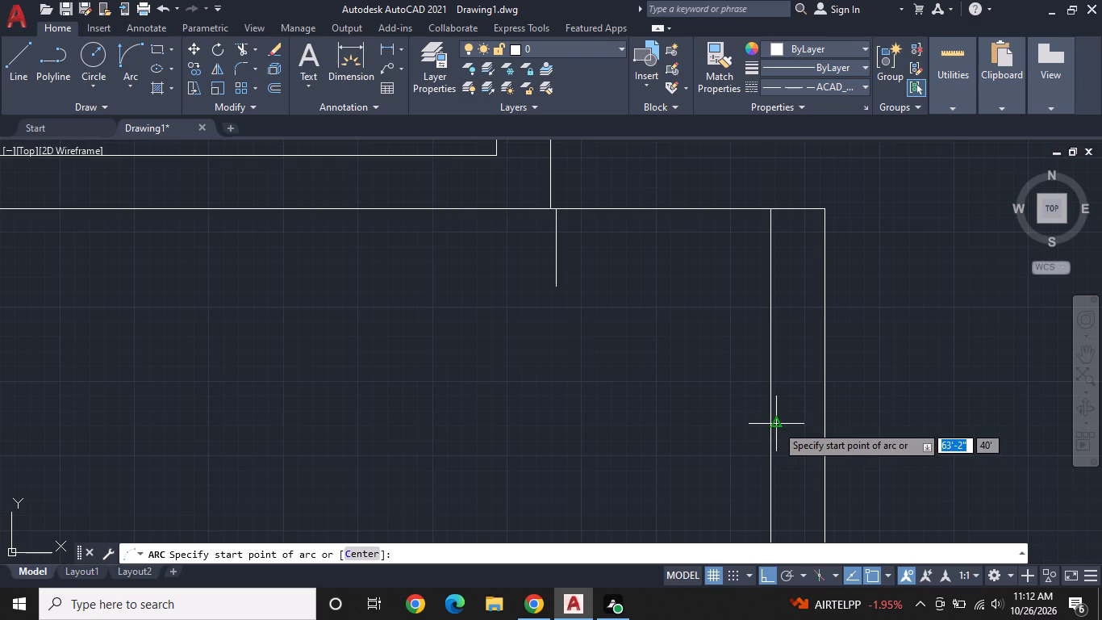
scroll(766, 422, up, 3)
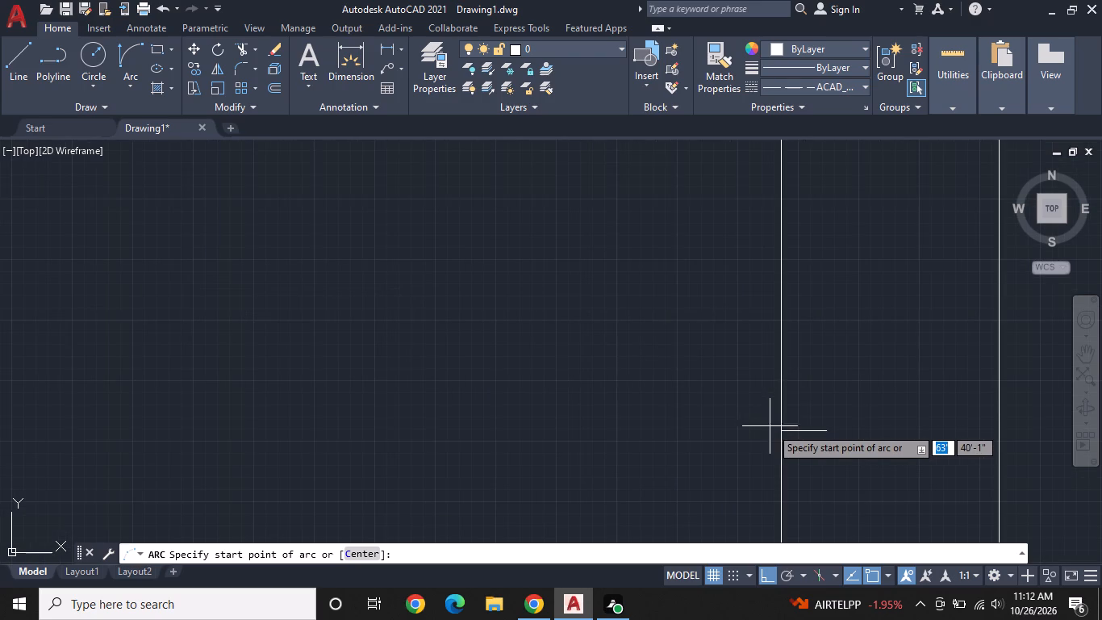
click(781, 434)
scroll(643, 372, down, 3)
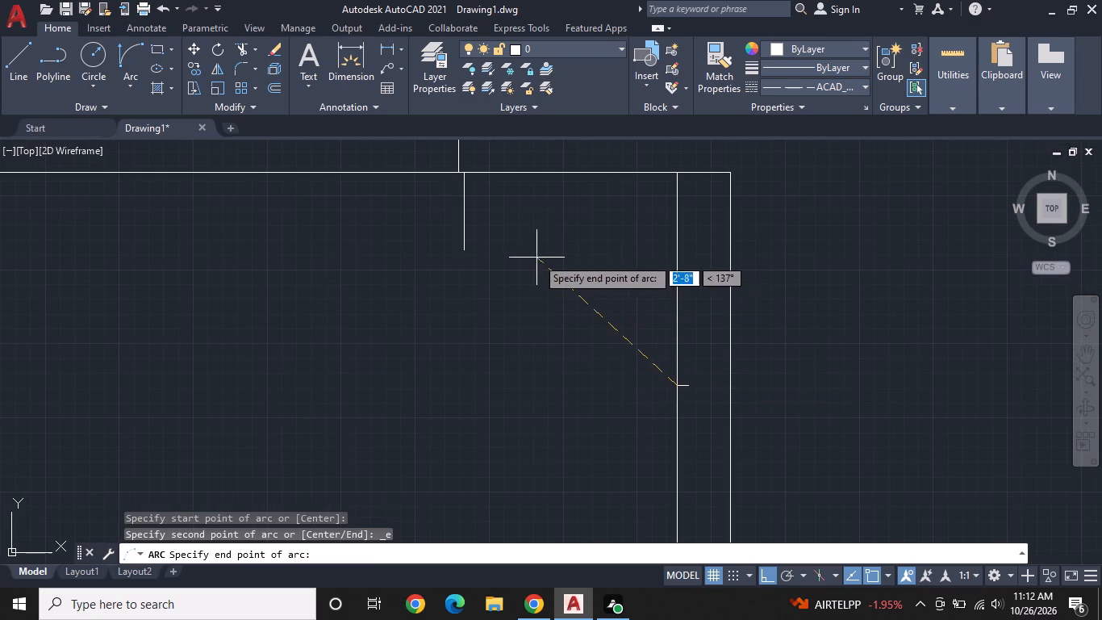
click(467, 177)
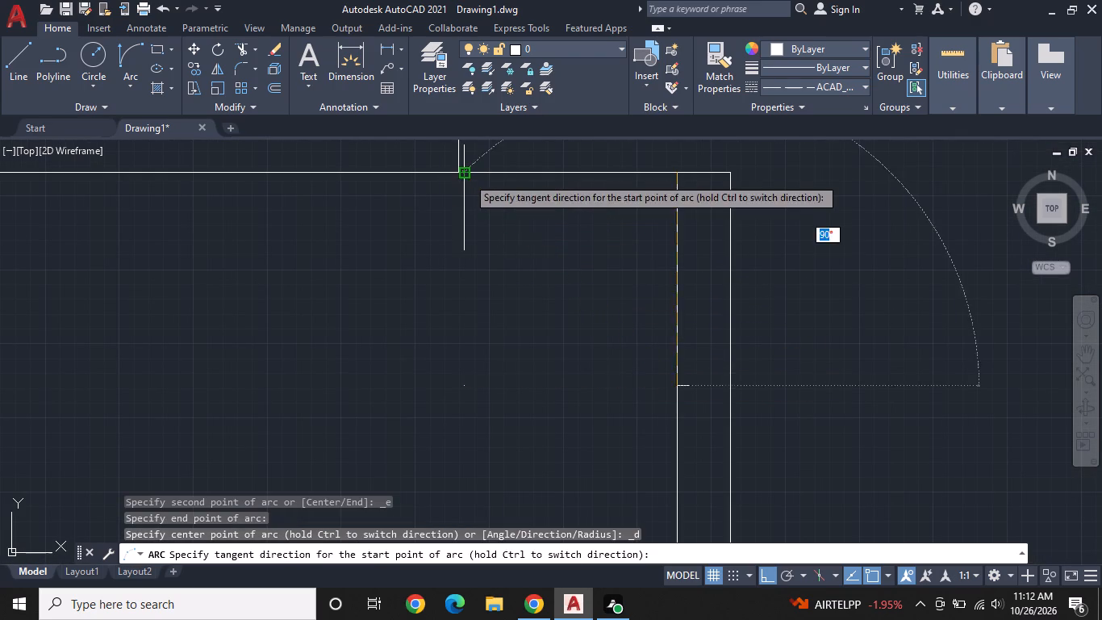
click(433, 316)
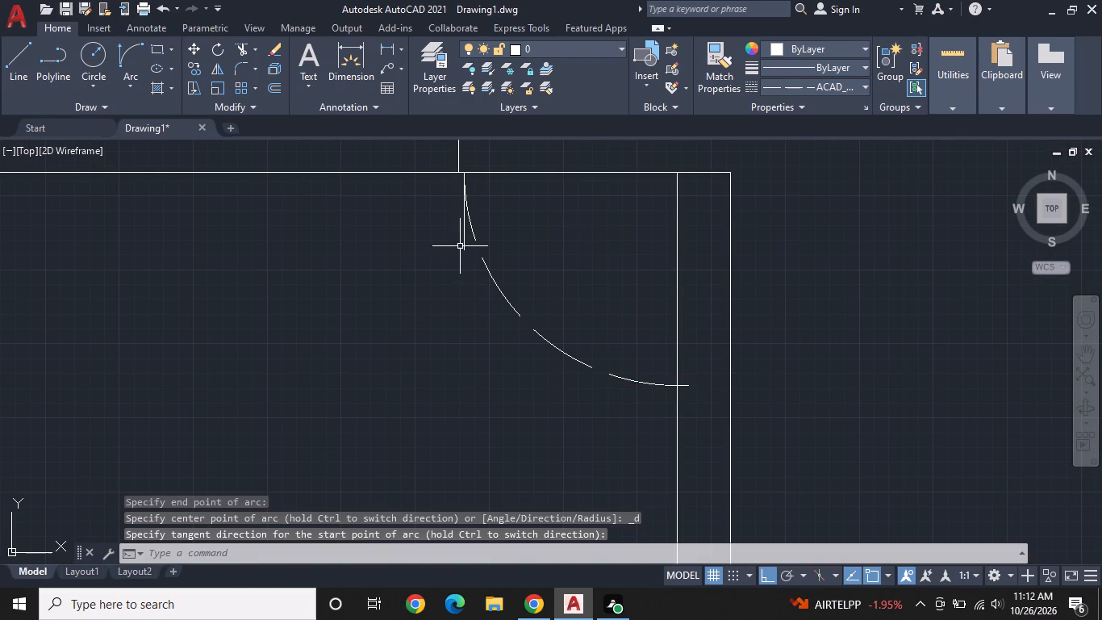
Erase the two short tick lines at the ends of the new door-swing arc.
click(462, 244)
right_click(462, 244)
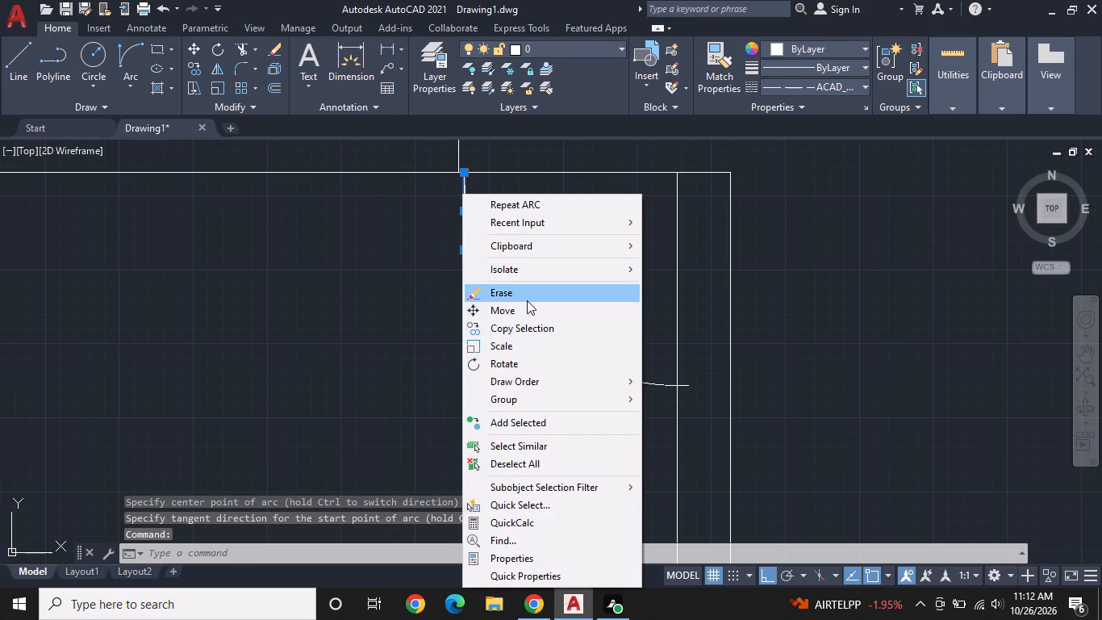
click(527, 300)
click(686, 383)
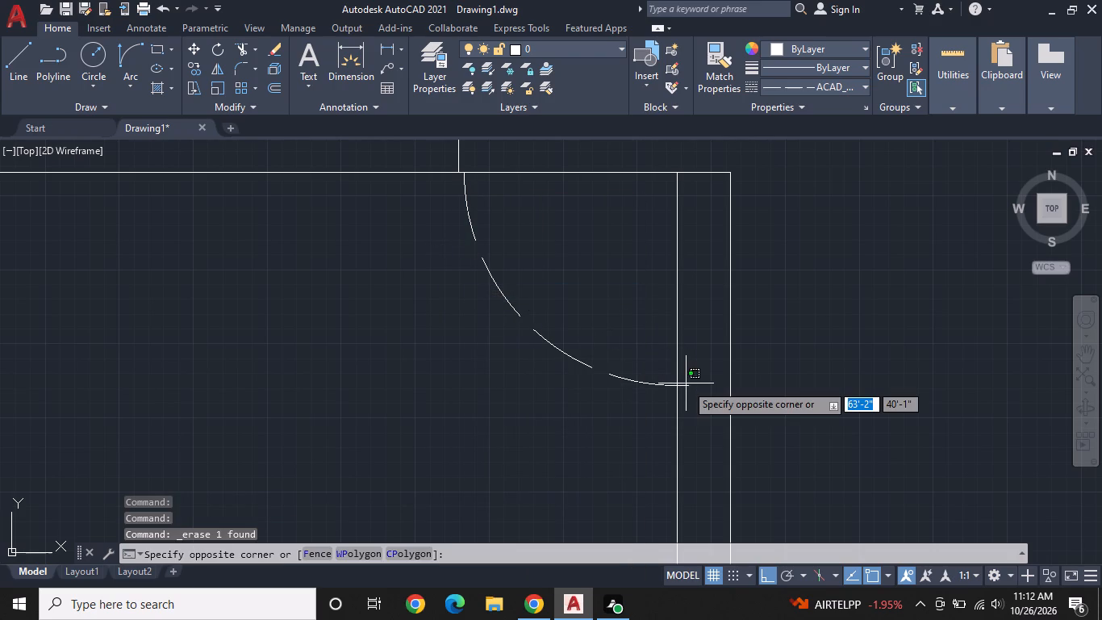
right_click(686, 383)
key(Escape)
click(686, 387)
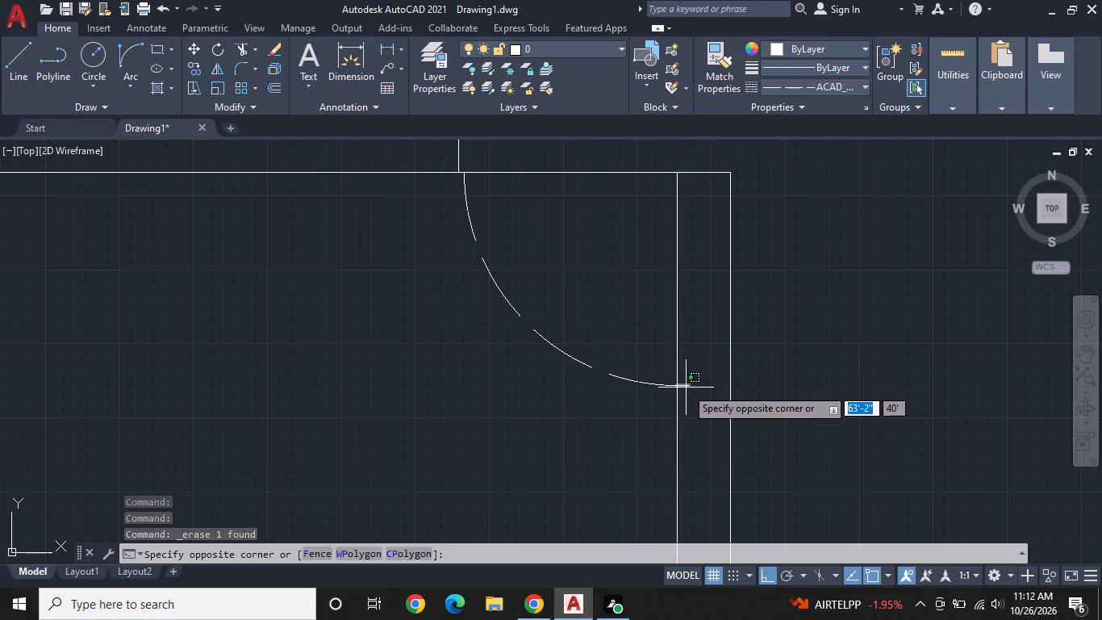
right_click(686, 387)
click(724, 298)
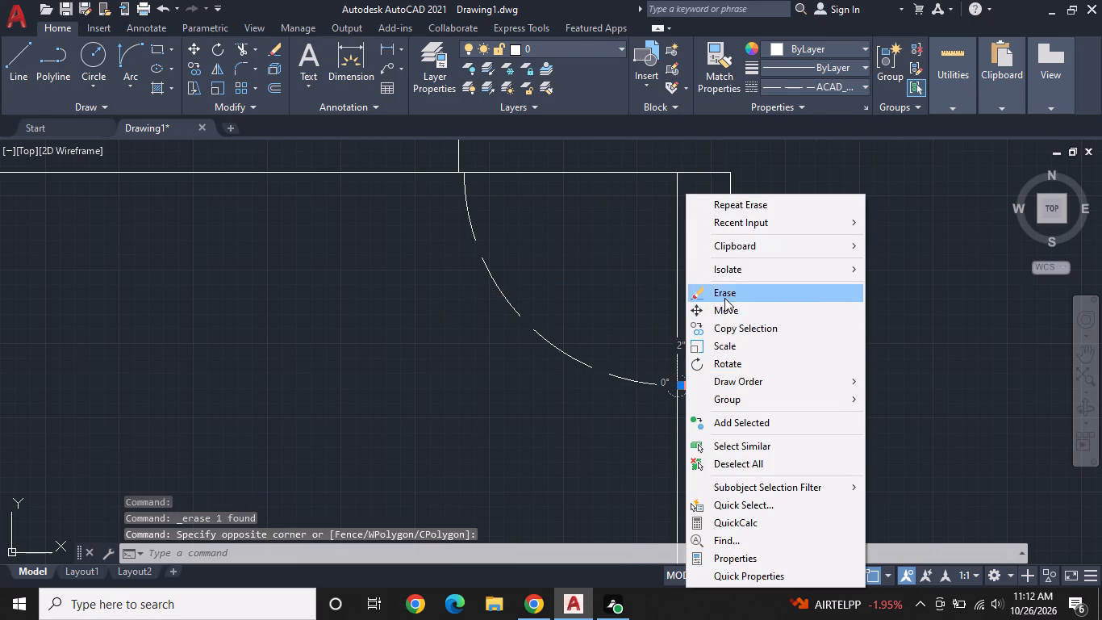
Offset the 3' line on the right wall's inner face by 1" toward the new arc to form the door leaf.
scroll(724, 298, down, 2)
middle_drag(682, 286, 707, 354)
key(Escape)
scroll(707, 354, up, 2)
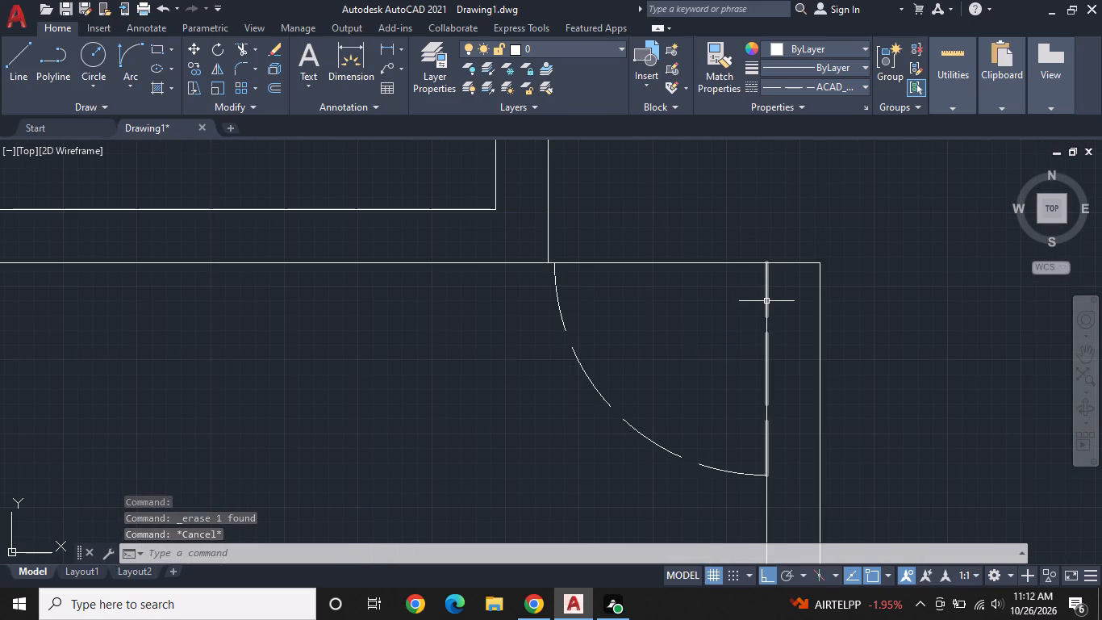
key(Escape)
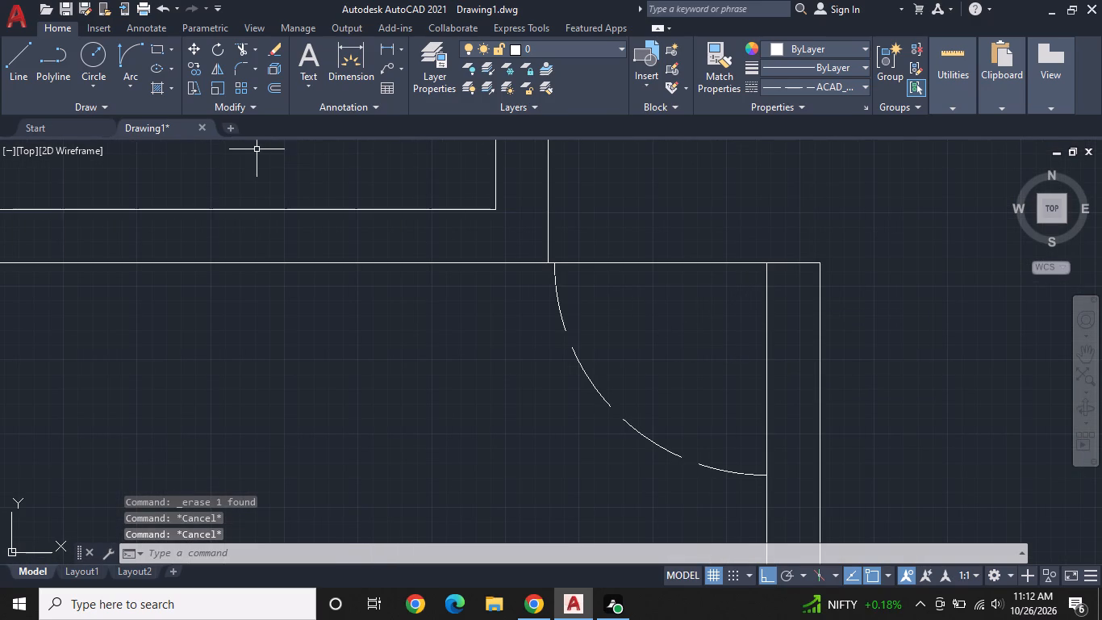
click(277, 86)
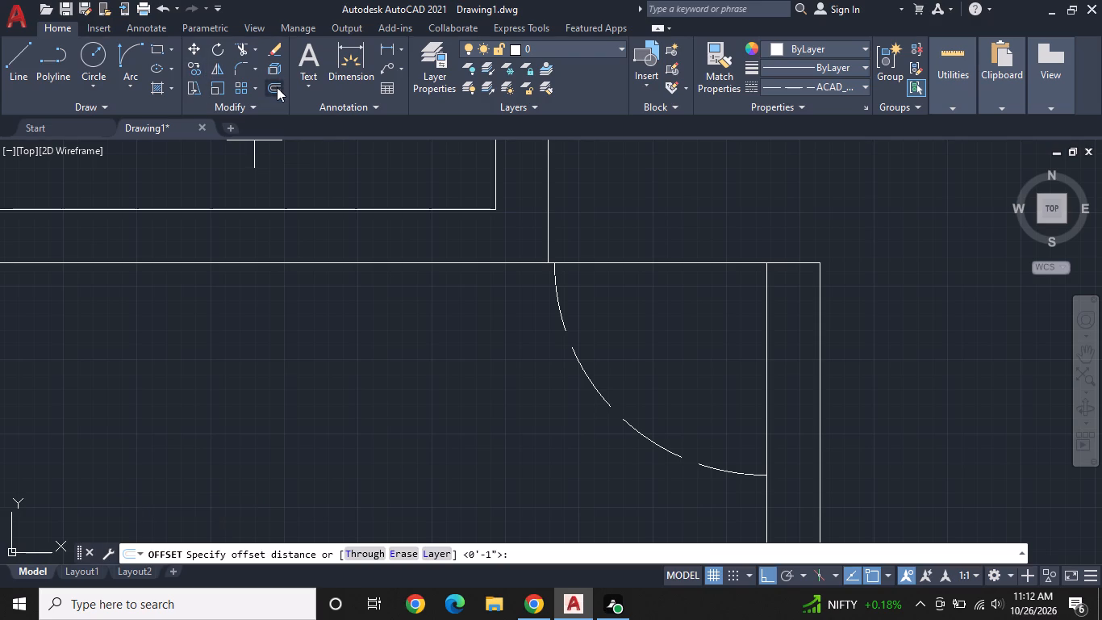
key(space)
click(767, 371)
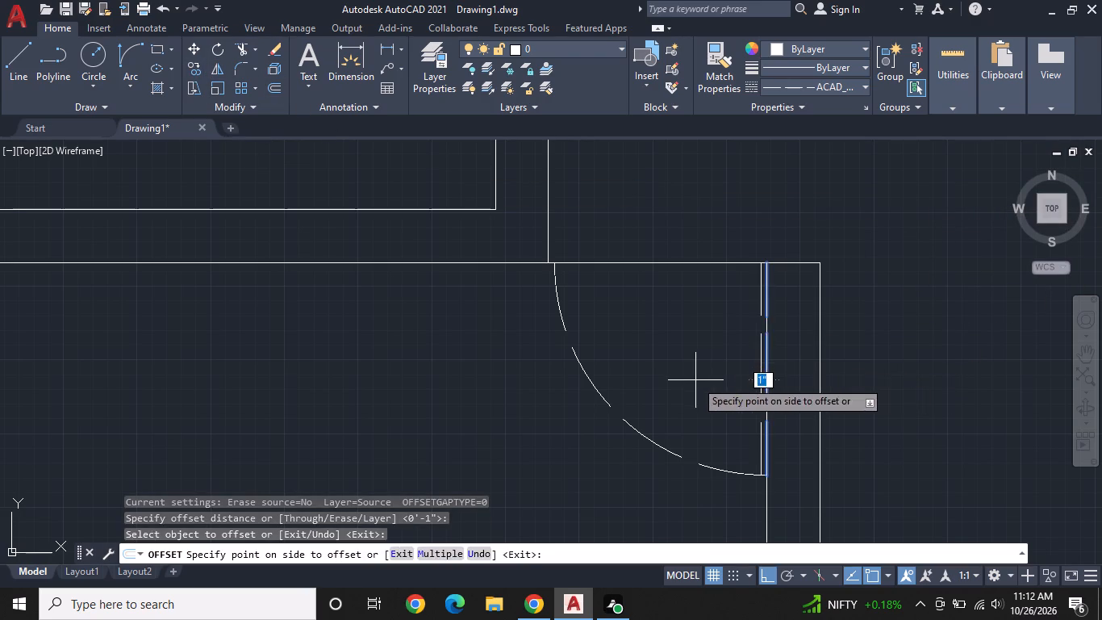
click(695, 380)
key(Escape)
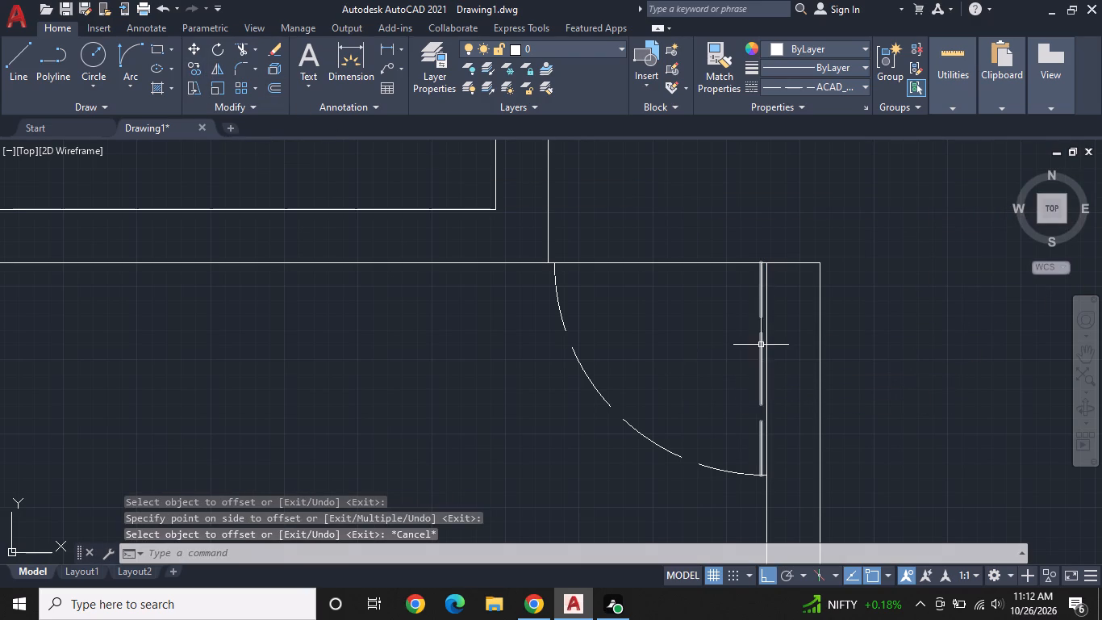
Change the new door leaf line's linetype to ByLayer.
click(761, 345)
click(845, 96)
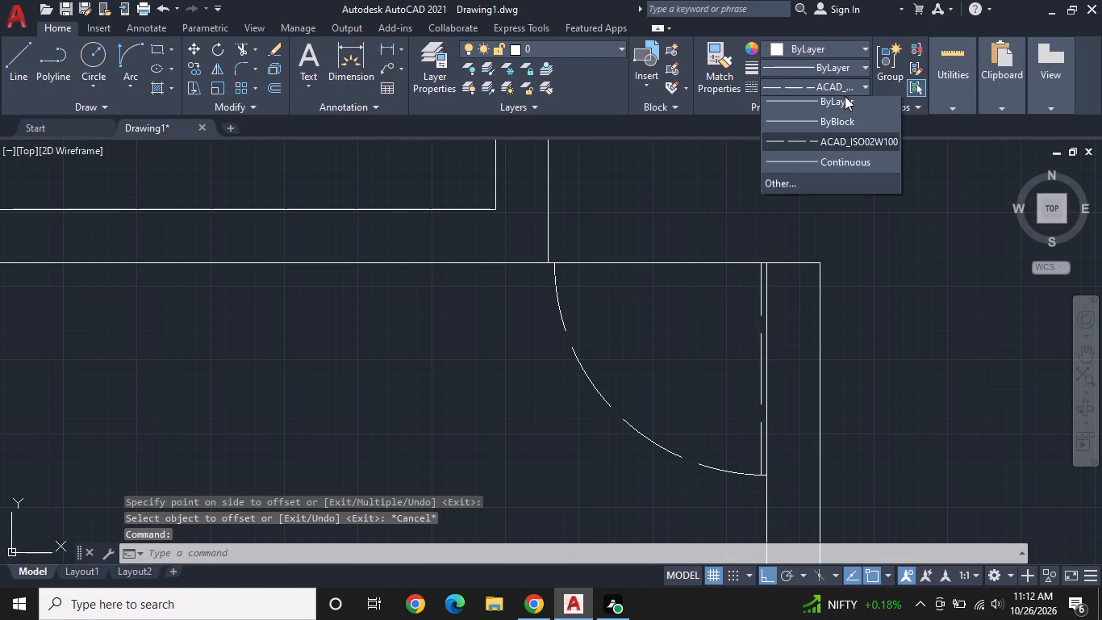
click(837, 107)
key(Escape)
key(Escape)
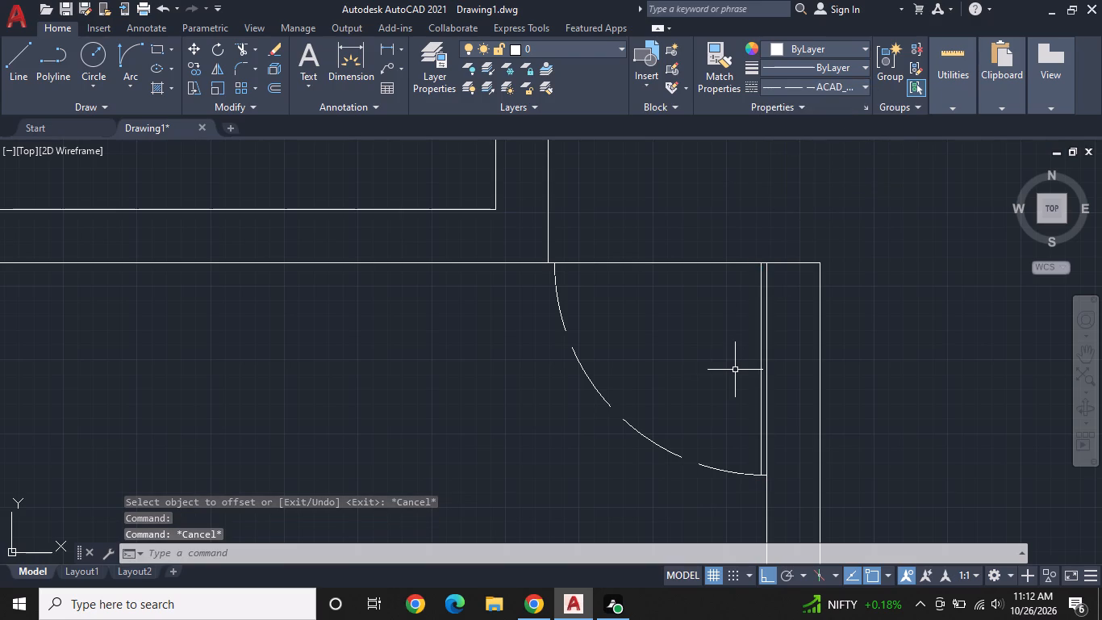
Trim the wall line across the lower door opening, between the swing arc's upper end and the door leaf.
middle_drag(724, 362, 726, 343)
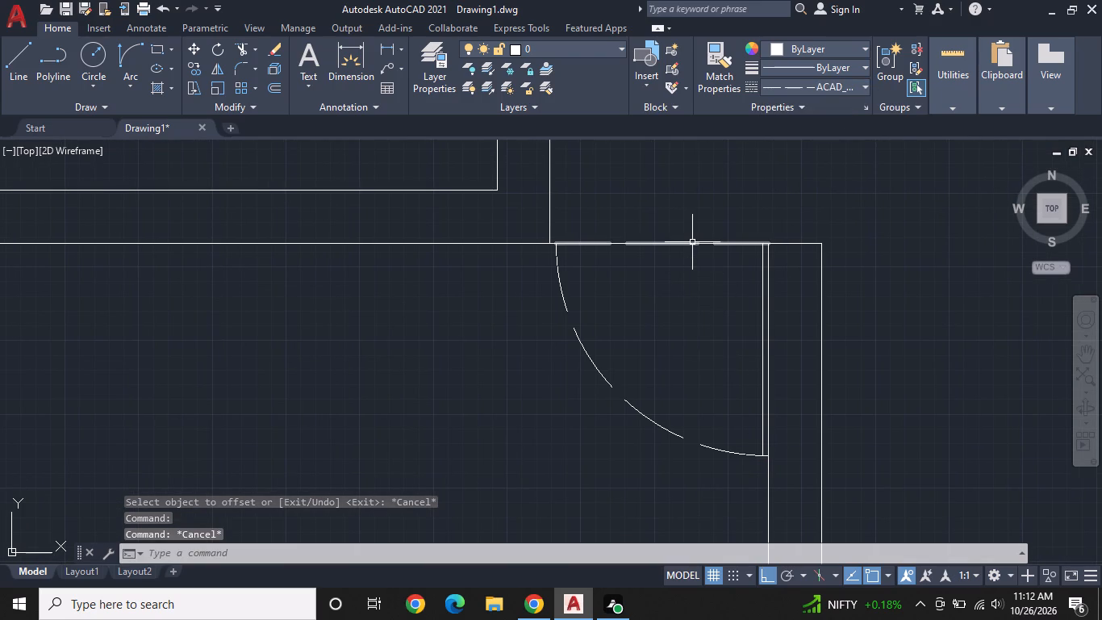
key(Escape)
text(TR)
key(space)
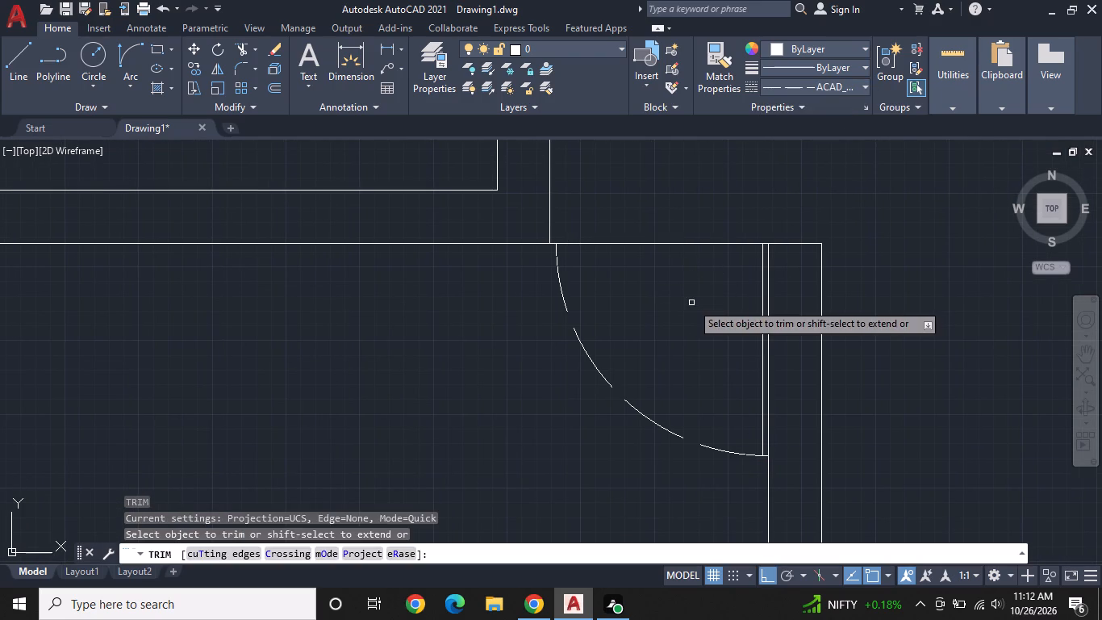
click(687, 292)
click(688, 186)
key(Escape)
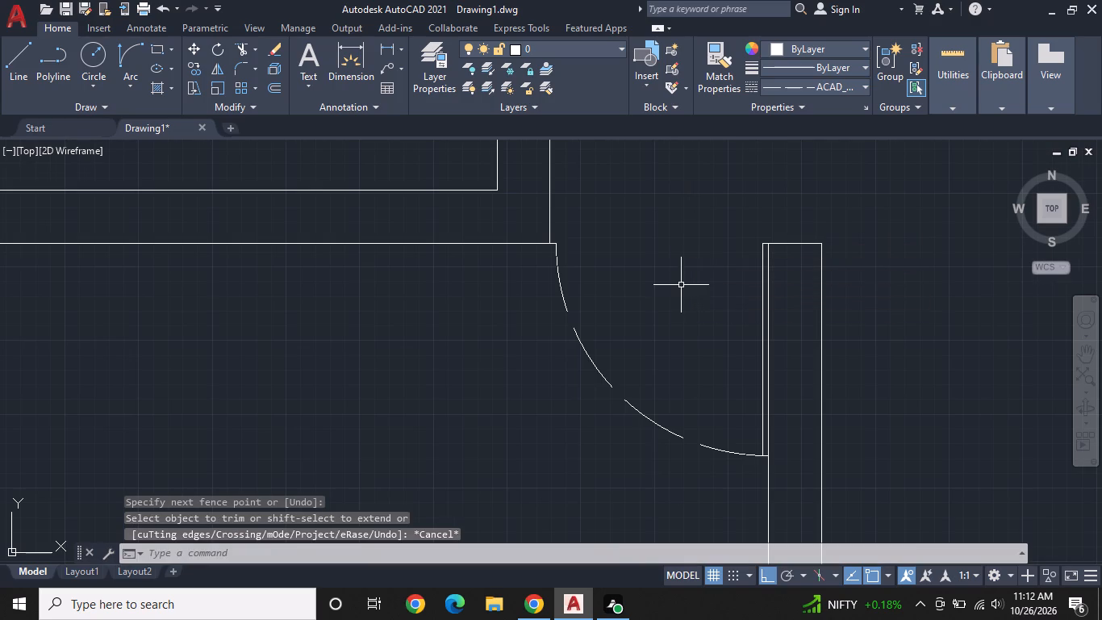
Draw a jamb from the swing arc's upper end, 9" up and 1" left to meet the small room's outer wall line.
scroll(681, 285, down, 1)
middle_drag(681, 285, 719, 353)
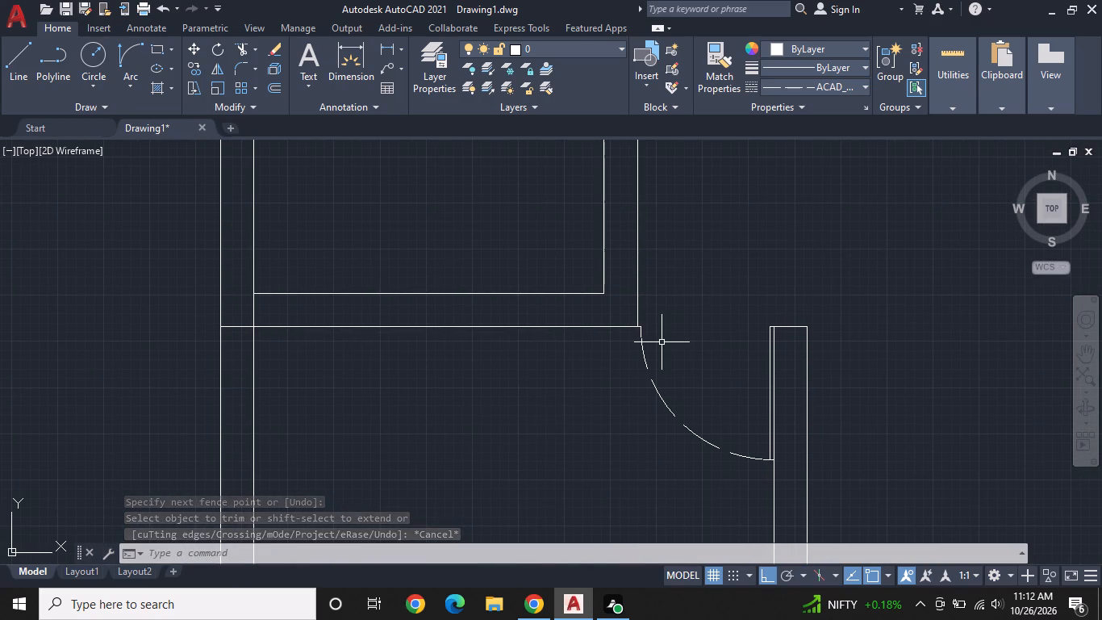
scroll(662, 342, up, 2)
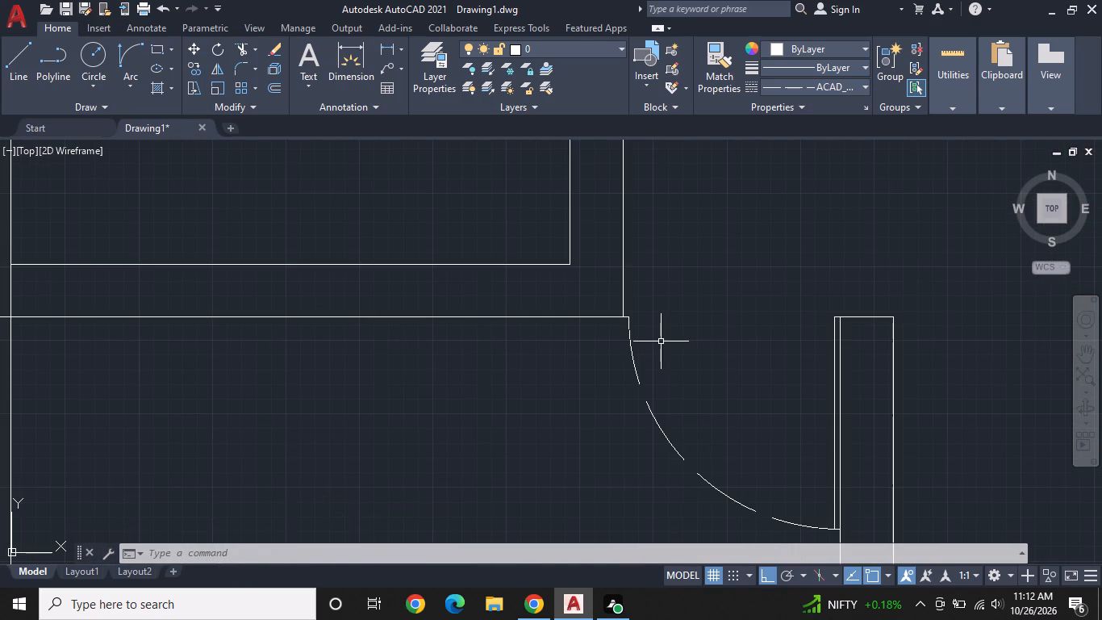
middle_drag(661, 330, 699, 428)
key(l)
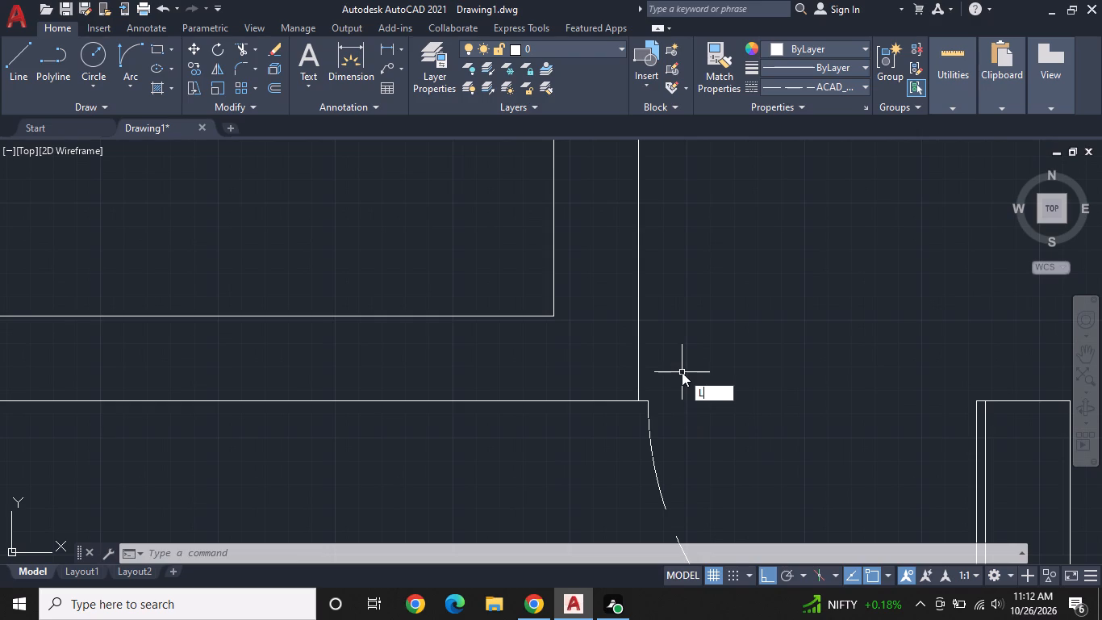
key(space)
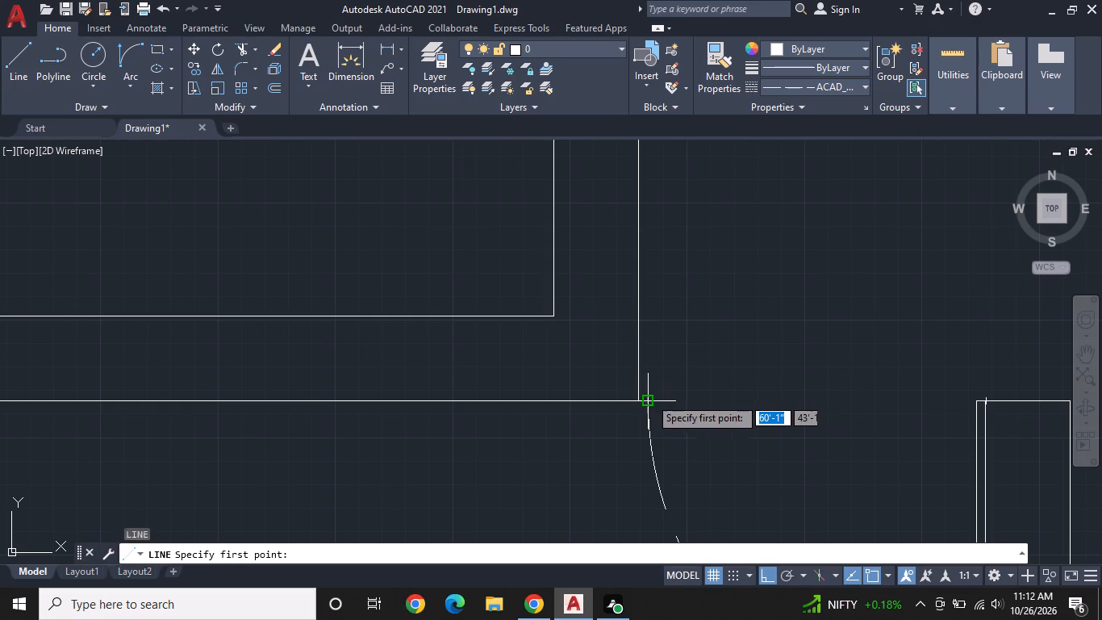
click(649, 400)
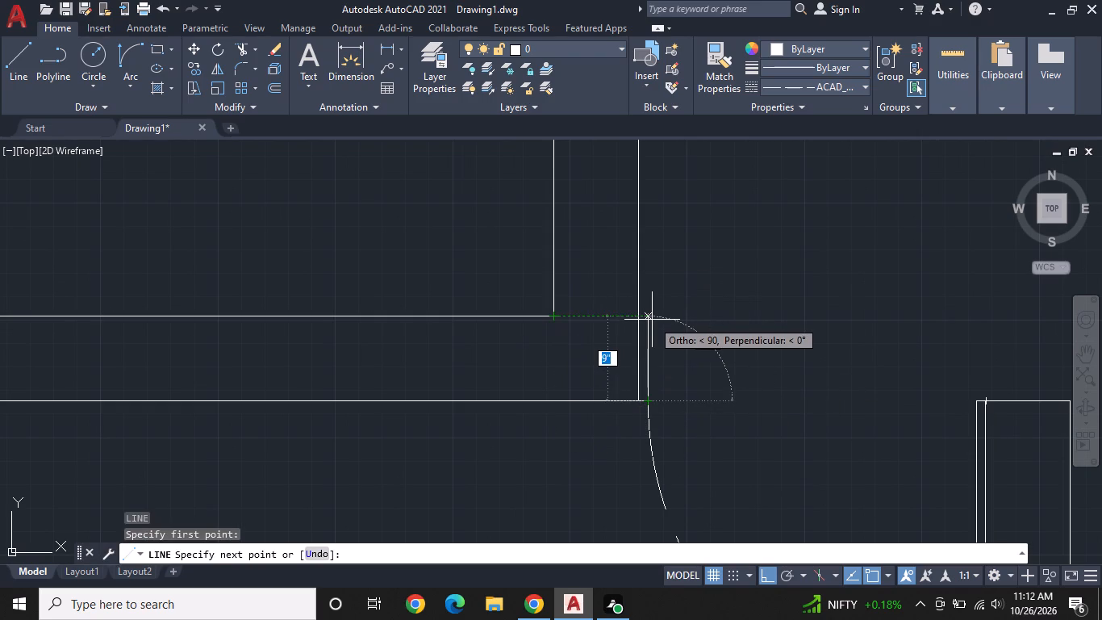
click(647, 316)
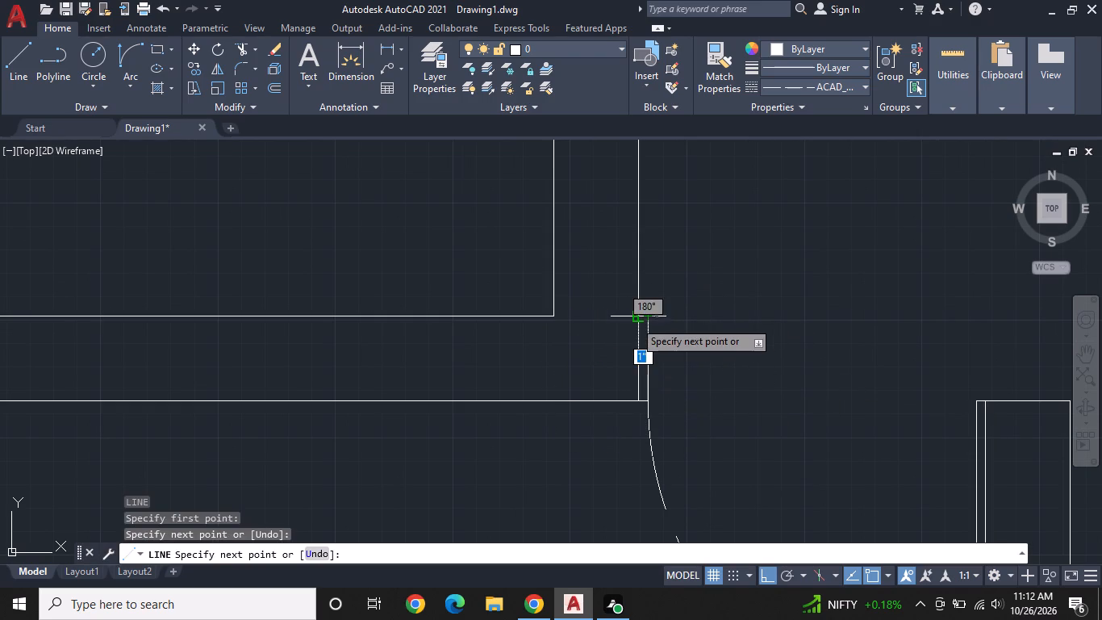
click(638, 319)
key(space)
scroll(638, 319, up, 2)
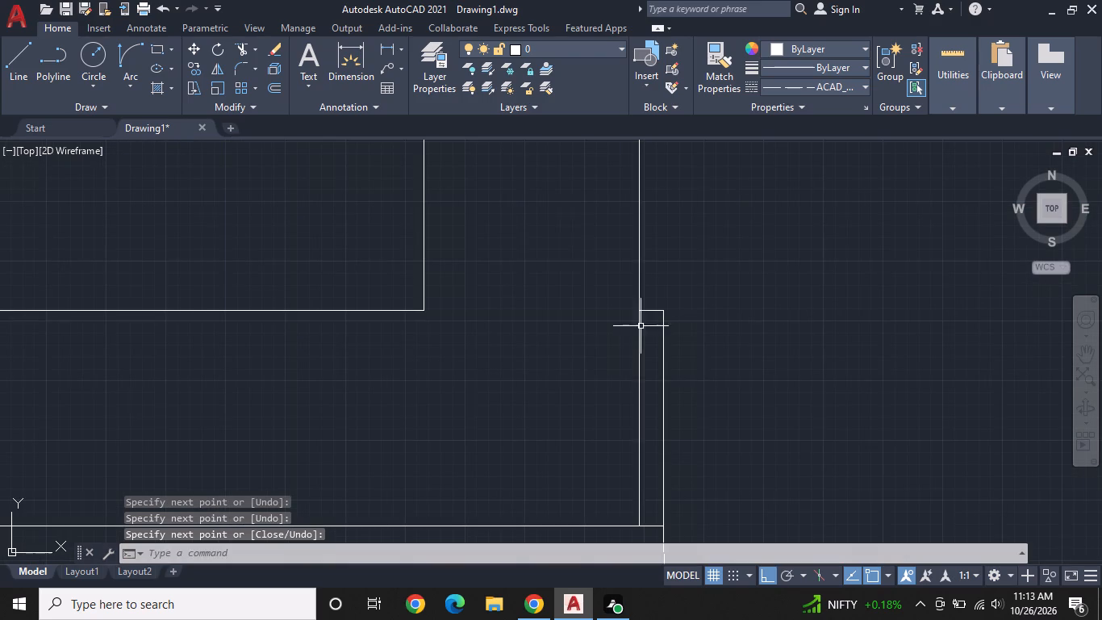
Trim the leftover piece of the outer wall line below the new 1" jamb return.
key(Escape)
key(t)
key(r)
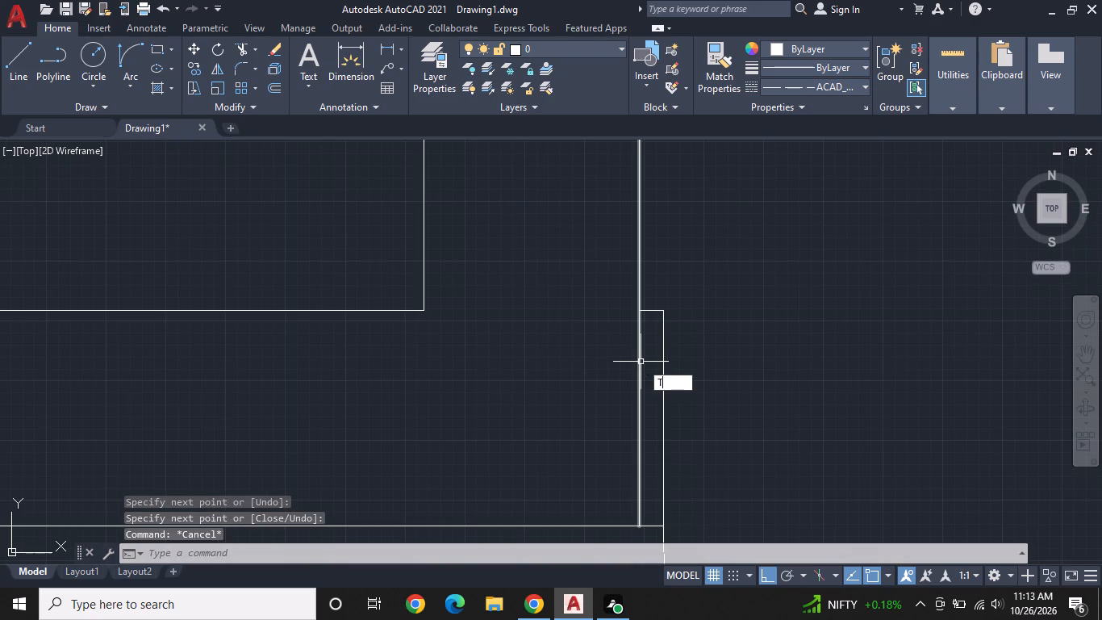
key(space)
click(638, 380)
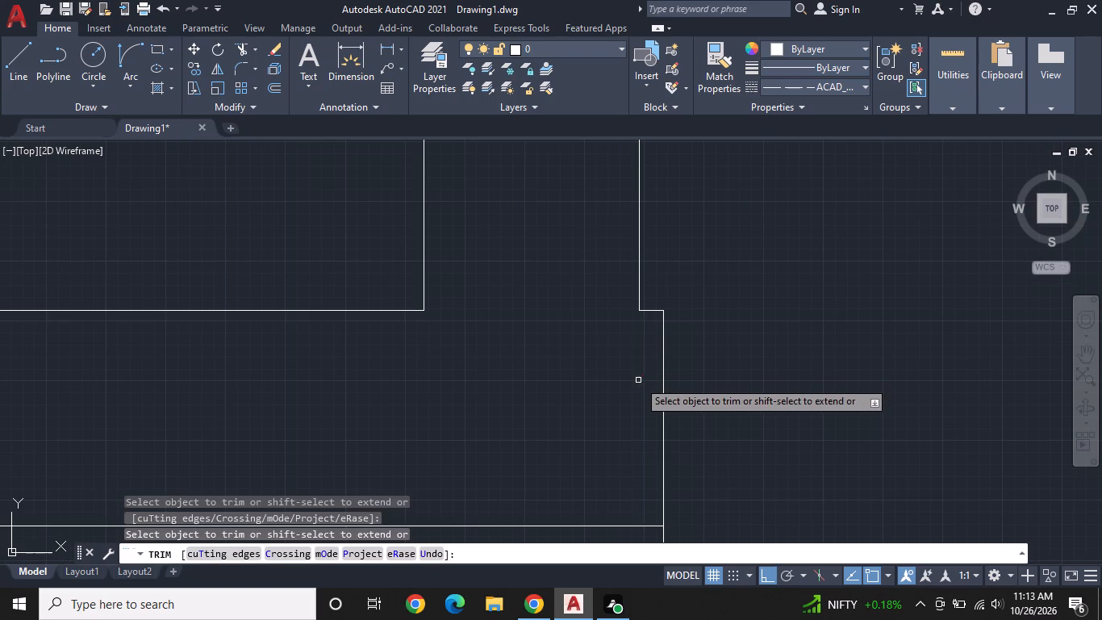
key(Escape)
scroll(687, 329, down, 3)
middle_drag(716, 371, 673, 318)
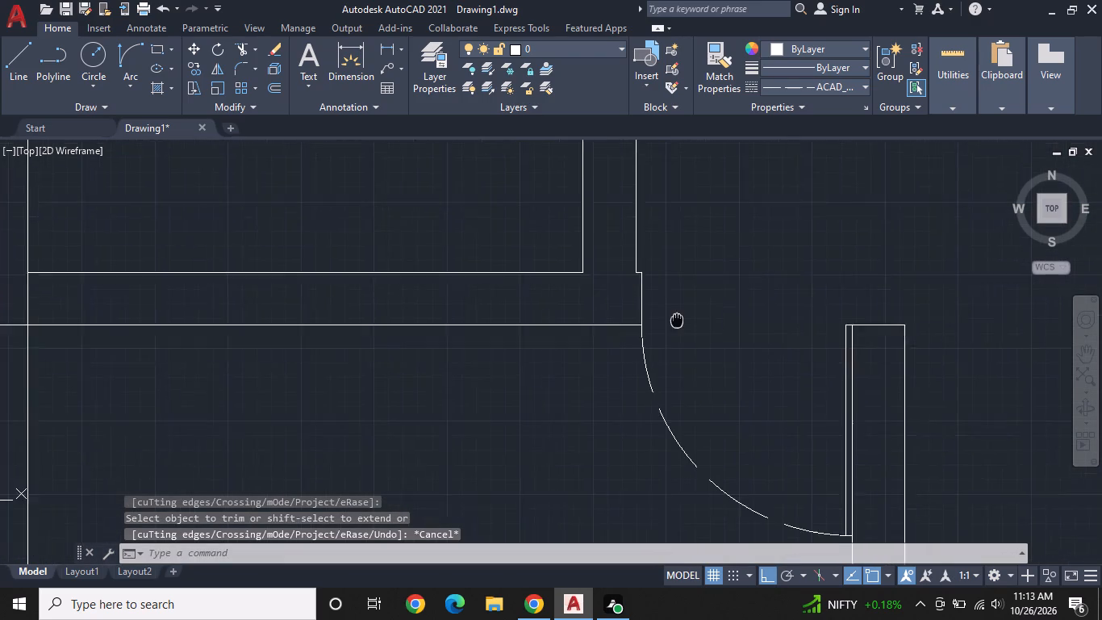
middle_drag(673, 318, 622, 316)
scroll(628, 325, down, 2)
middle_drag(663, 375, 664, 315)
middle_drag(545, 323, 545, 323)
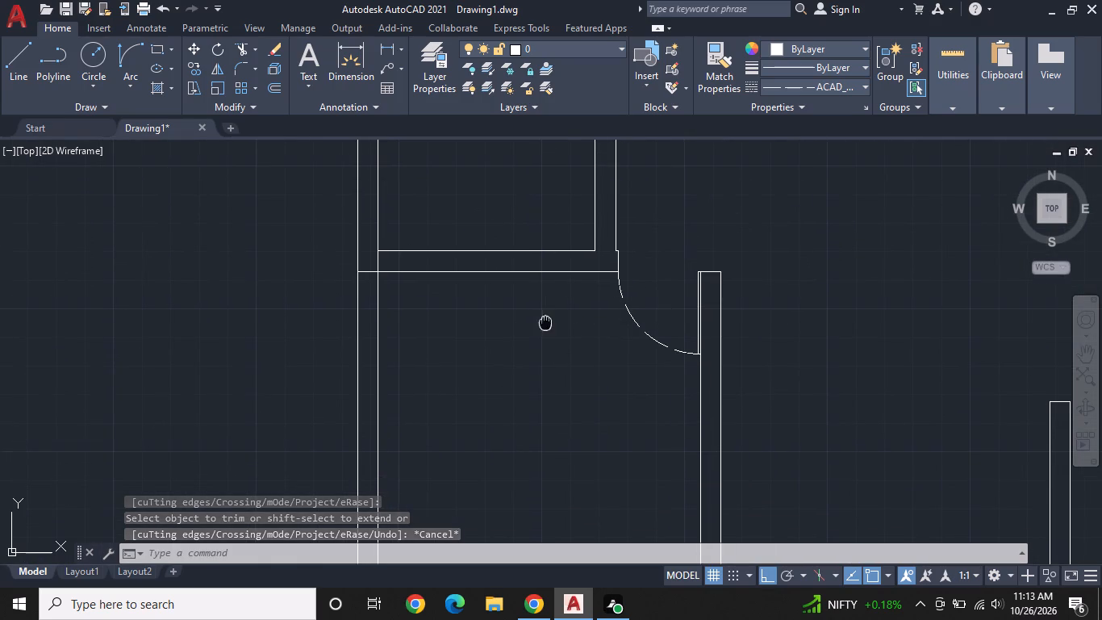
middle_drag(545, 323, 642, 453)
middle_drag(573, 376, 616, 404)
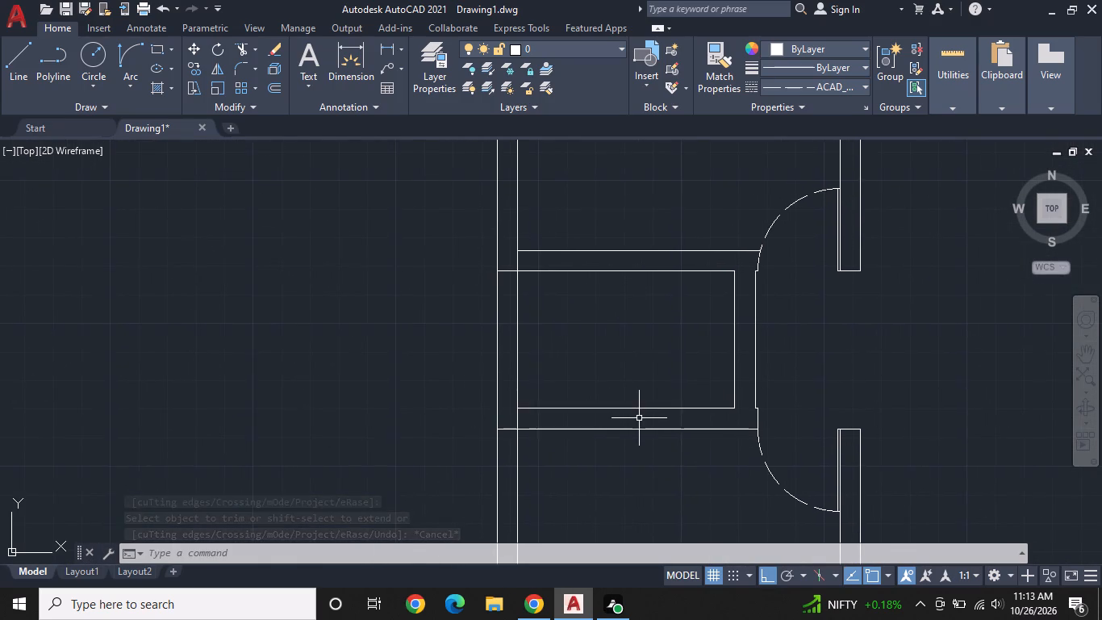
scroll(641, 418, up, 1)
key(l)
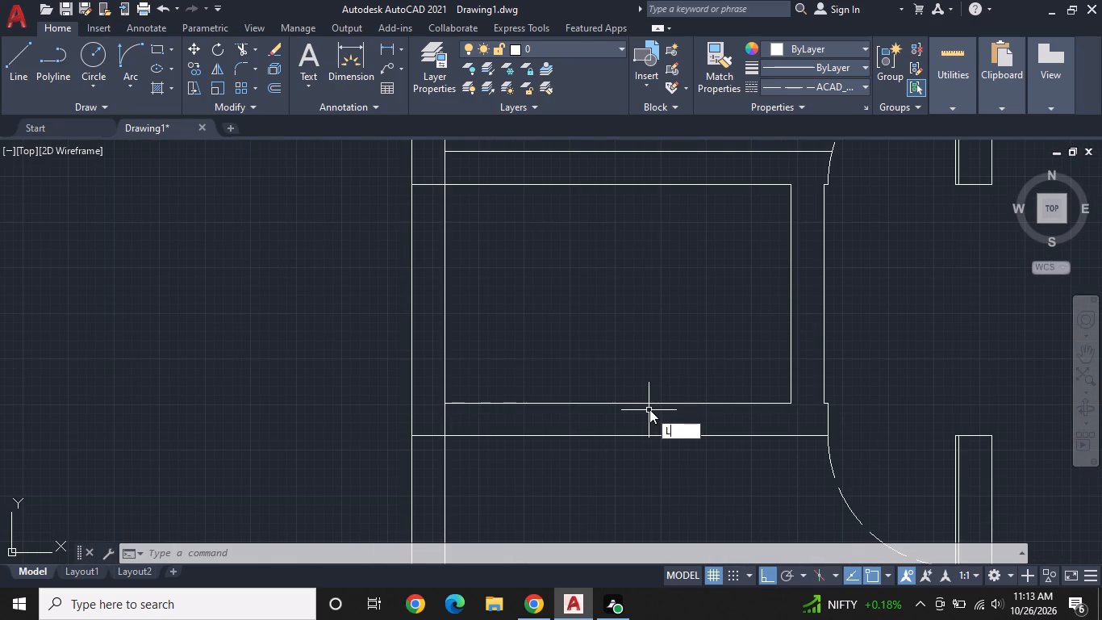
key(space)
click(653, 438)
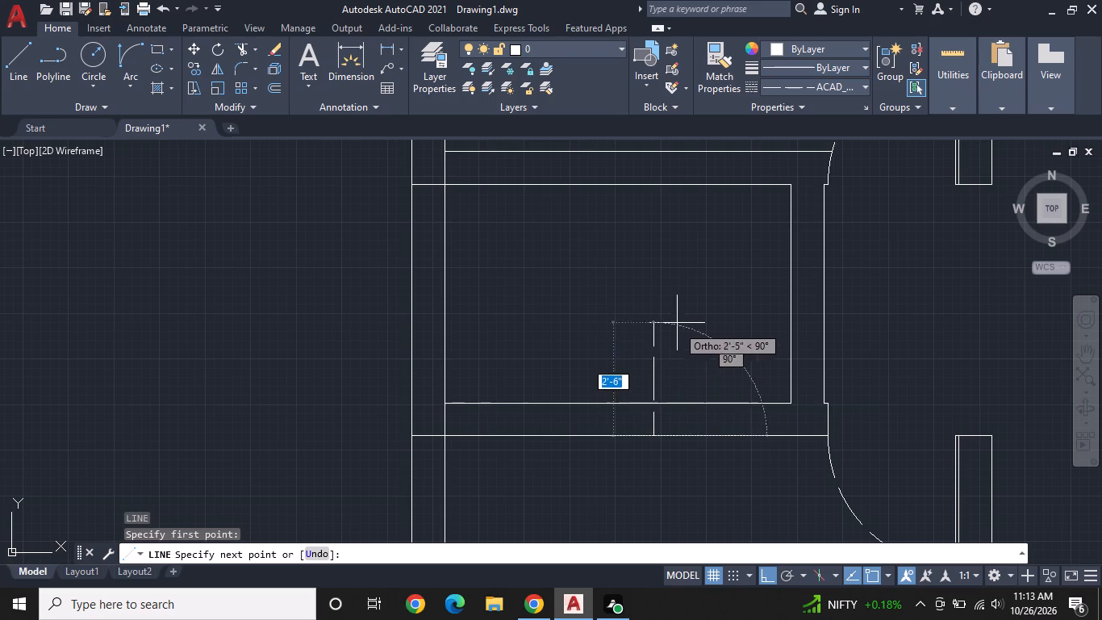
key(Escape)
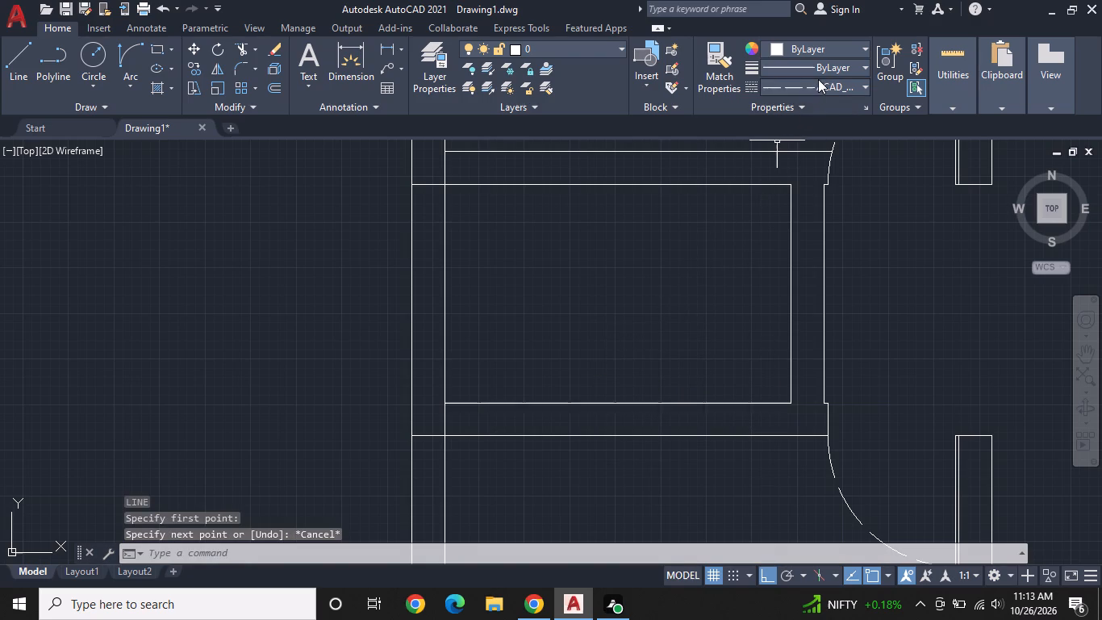
Set the current linetype to ByLayer and draw a 2'6" line straight up from the small room's lower outer wall line.
click(818, 79)
click(813, 107)
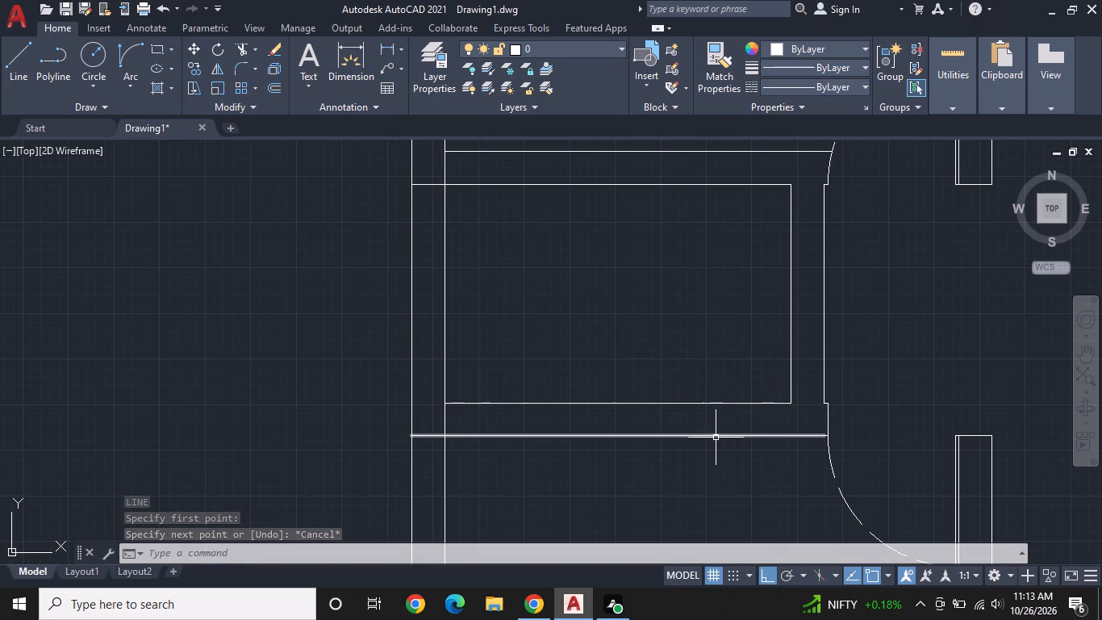
text(L)
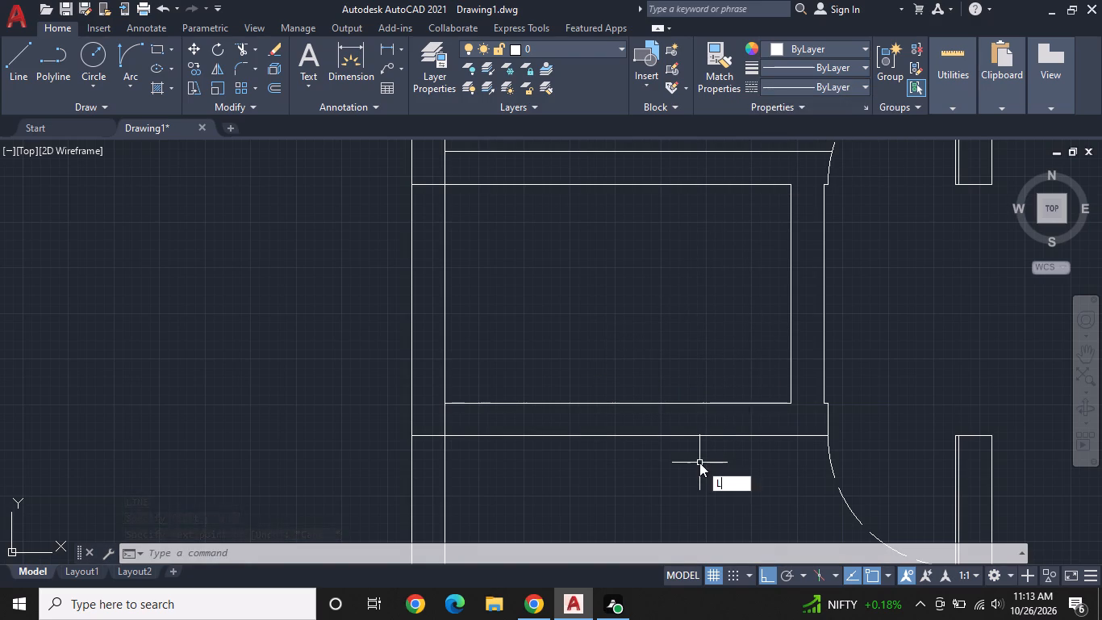
key(space)
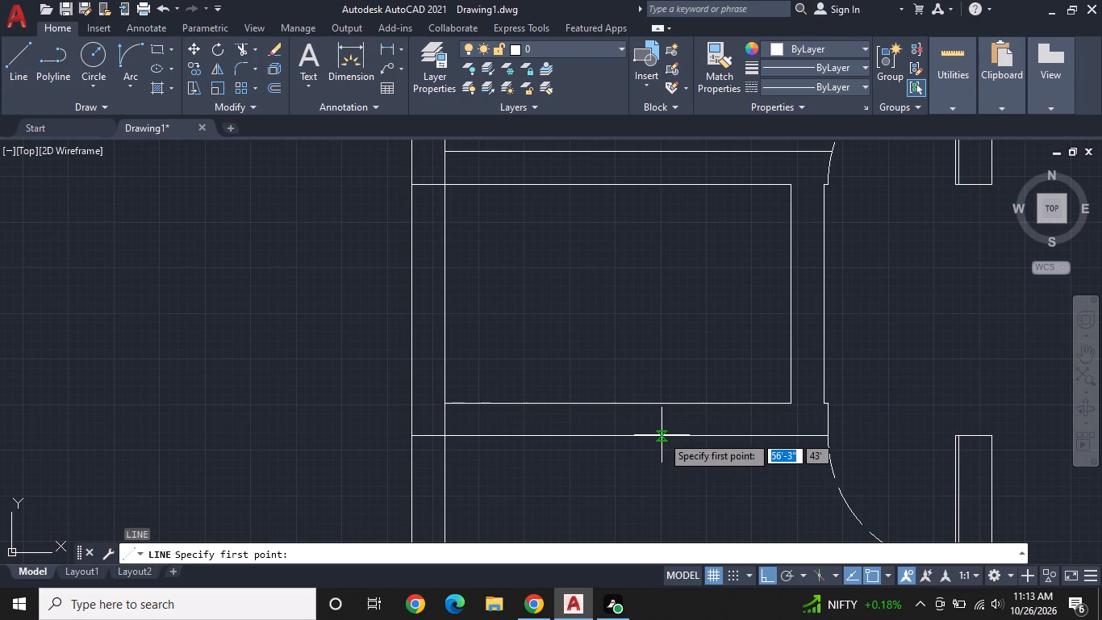
click(662, 435)
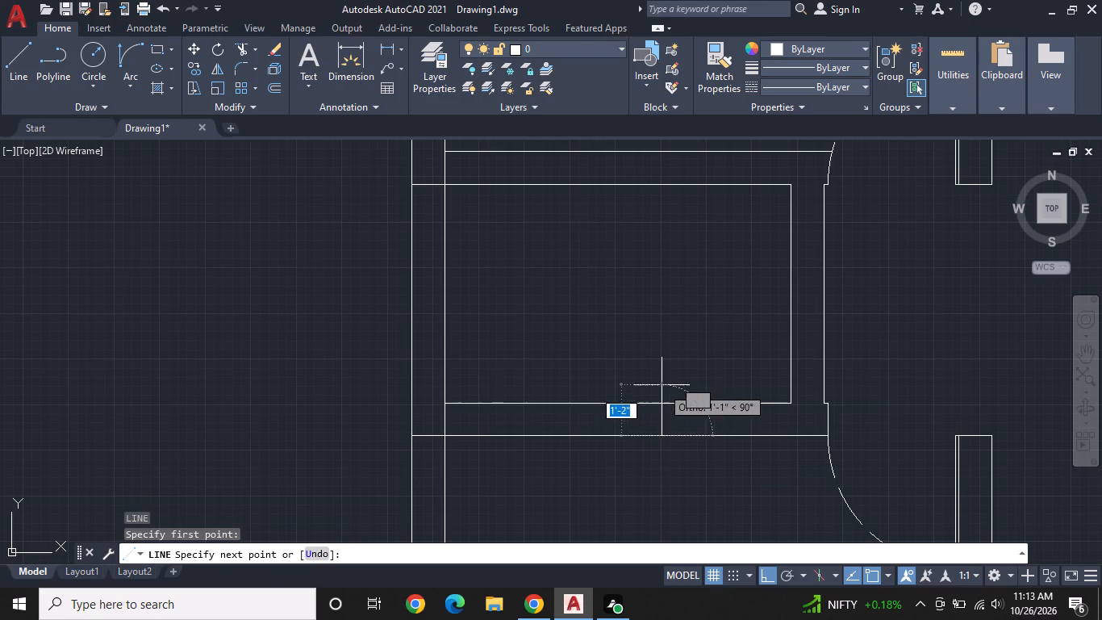
text(2'6")
key(Return)
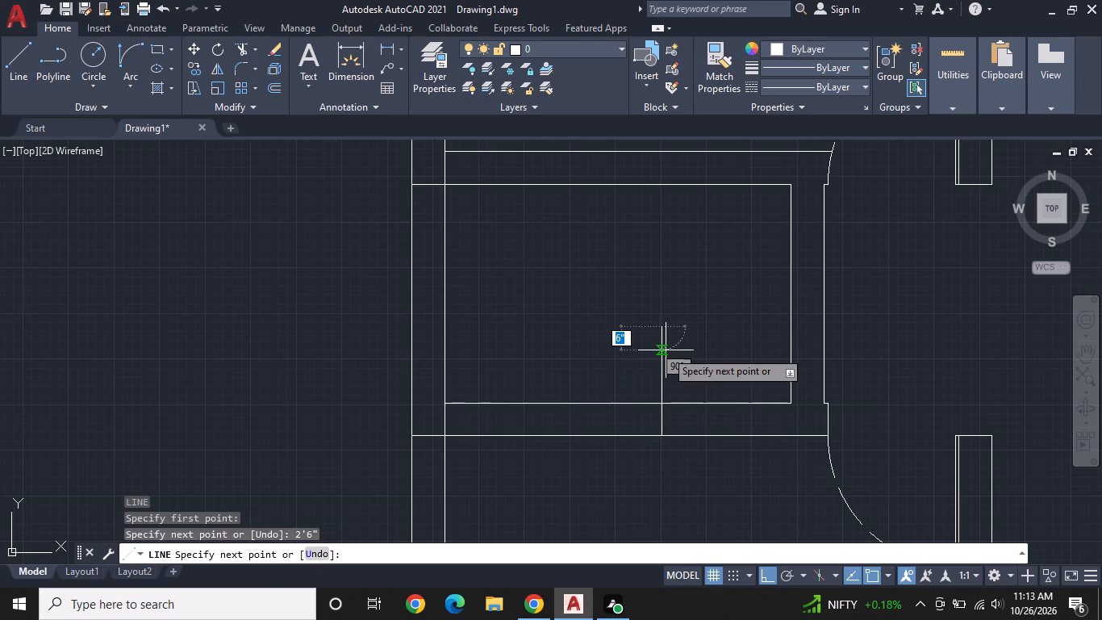
key(space)
Draw a 2'6" line leftward along the lower outer wall line from the base of the new vertical line.
key(space)
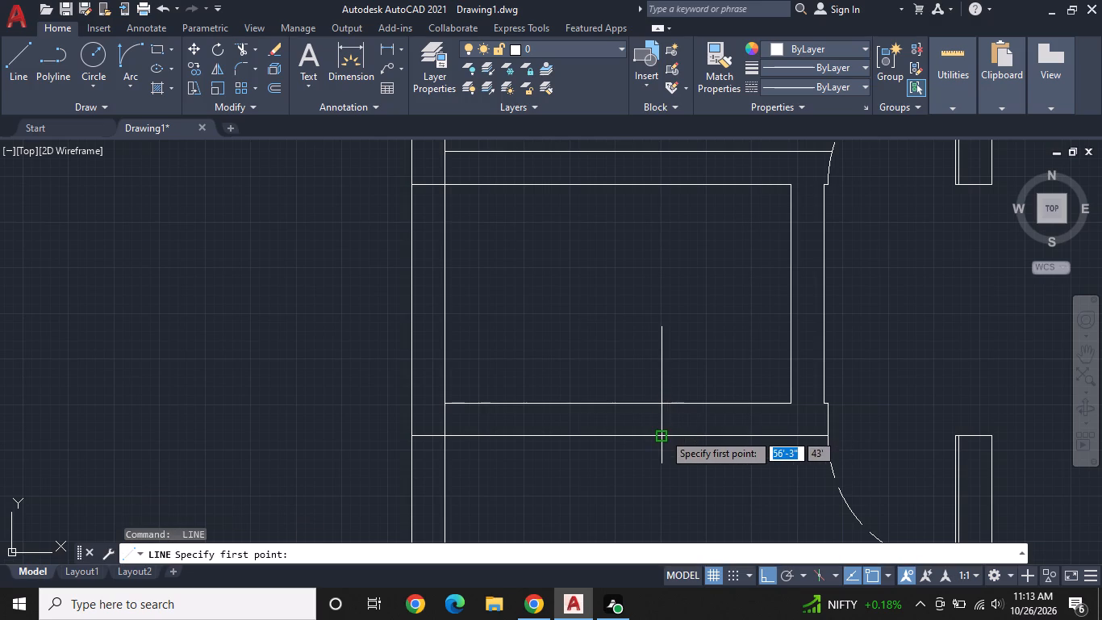
click(663, 433)
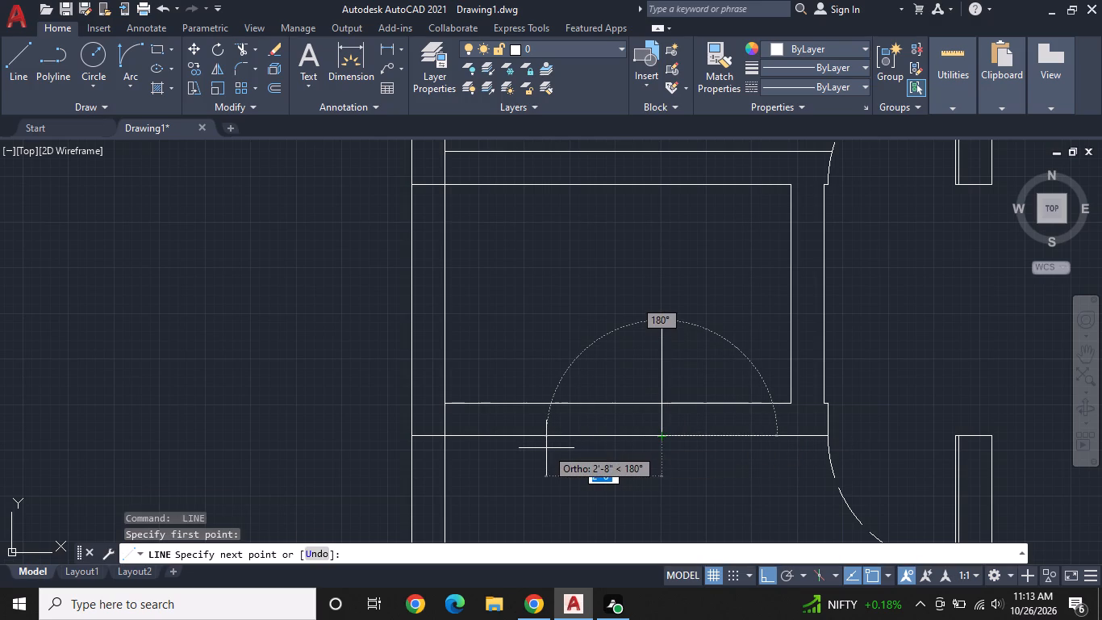
text(2'6")
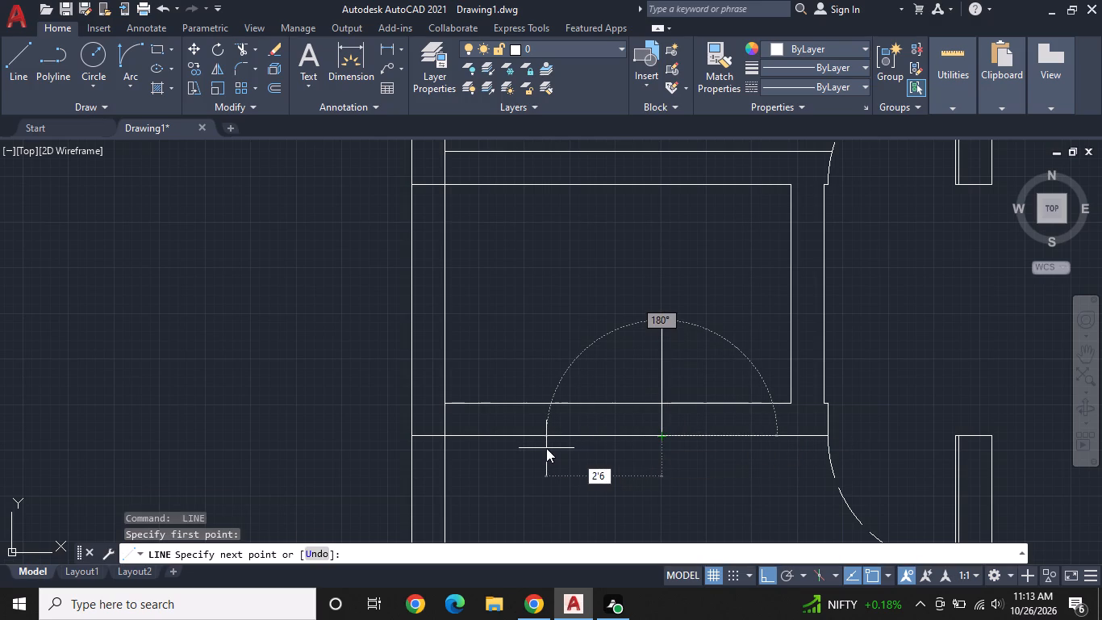
key(Return)
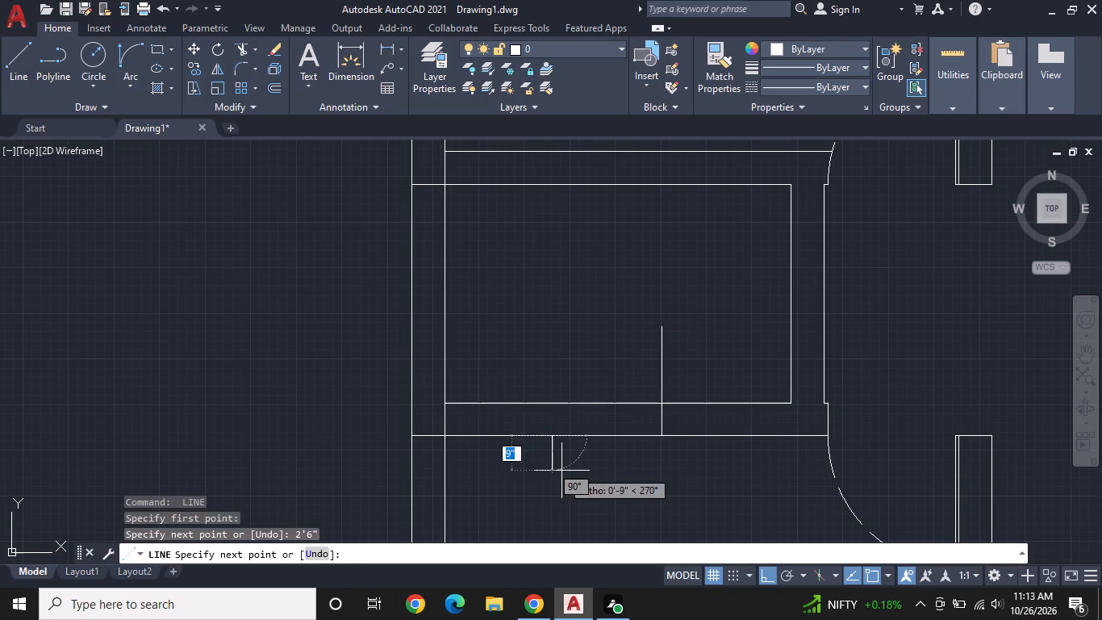
key(space)
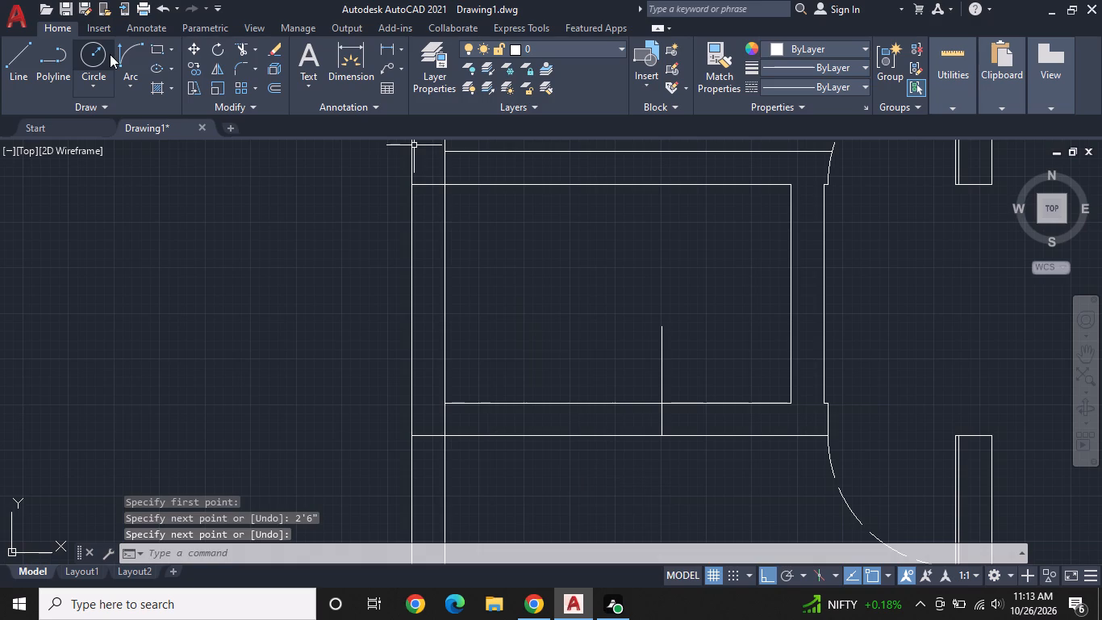
Draw a Start, End, Direction door-swing arc from the vertical line's top to the left end of the 2'6" horizontal line.
click(128, 48)
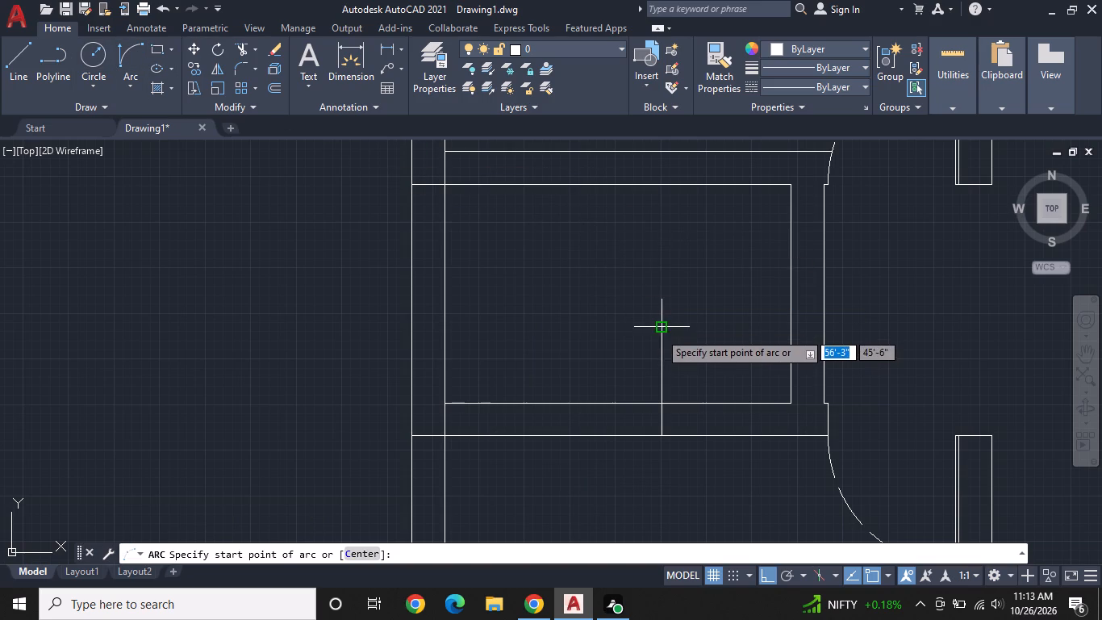
click(659, 331)
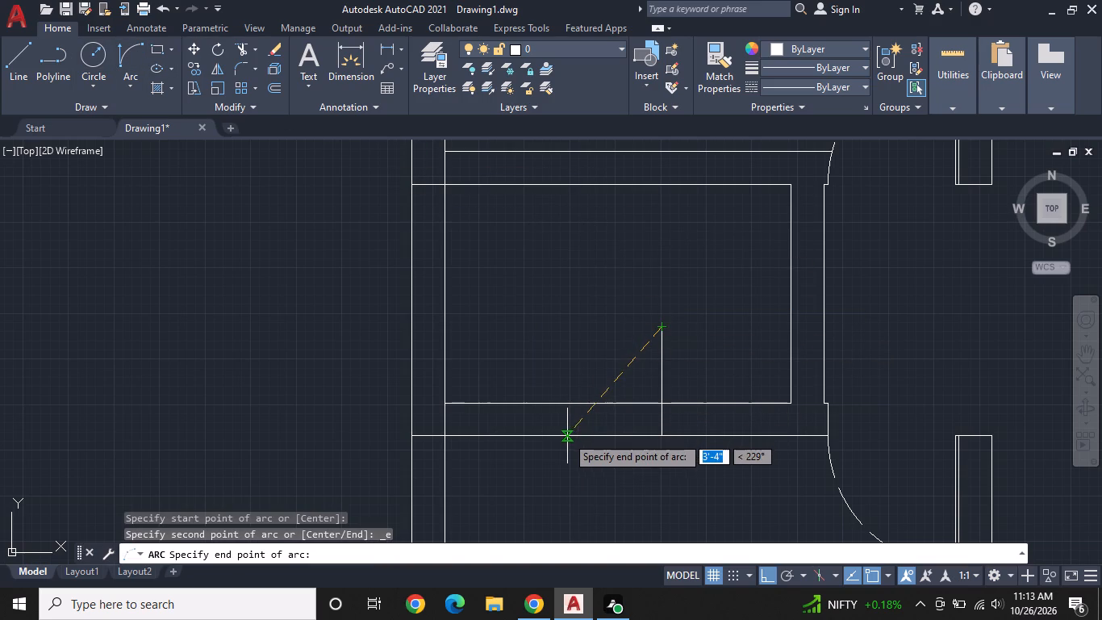
click(552, 437)
click(472, 291)
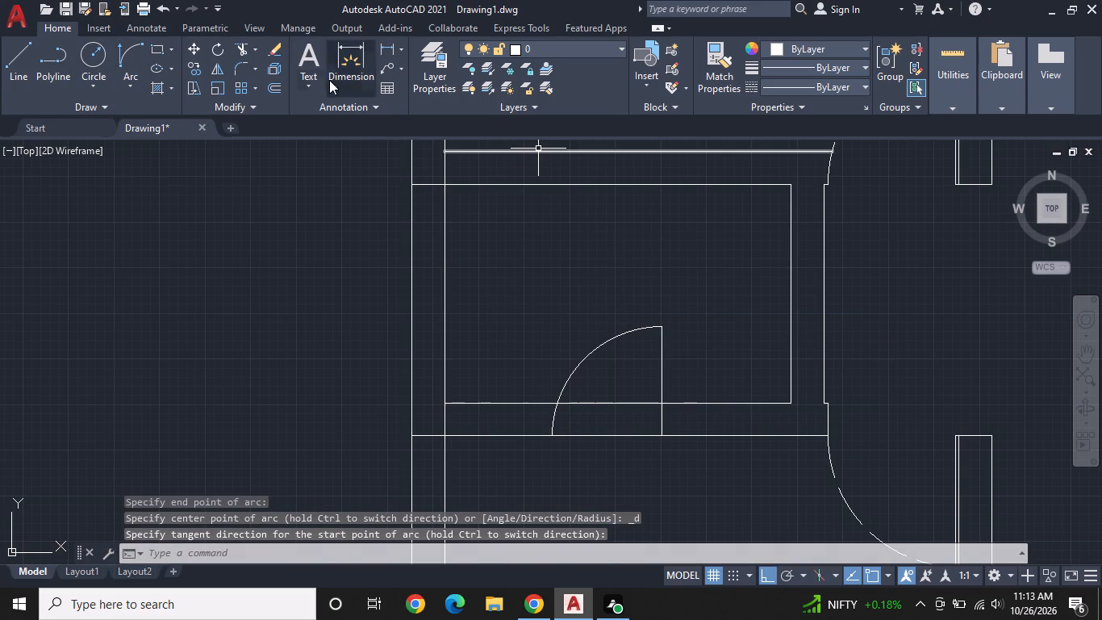
Offset the 2'6" vertical line by 1" toward the new arc to form the door leaf.
click(269, 86)
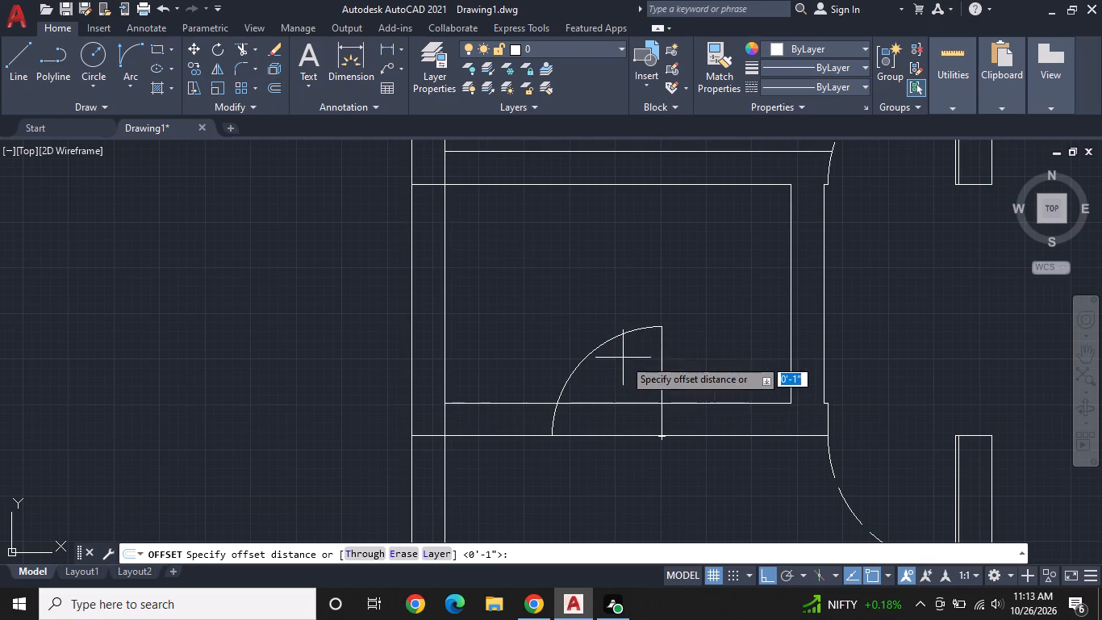
key(space)
click(662, 369)
click(626, 378)
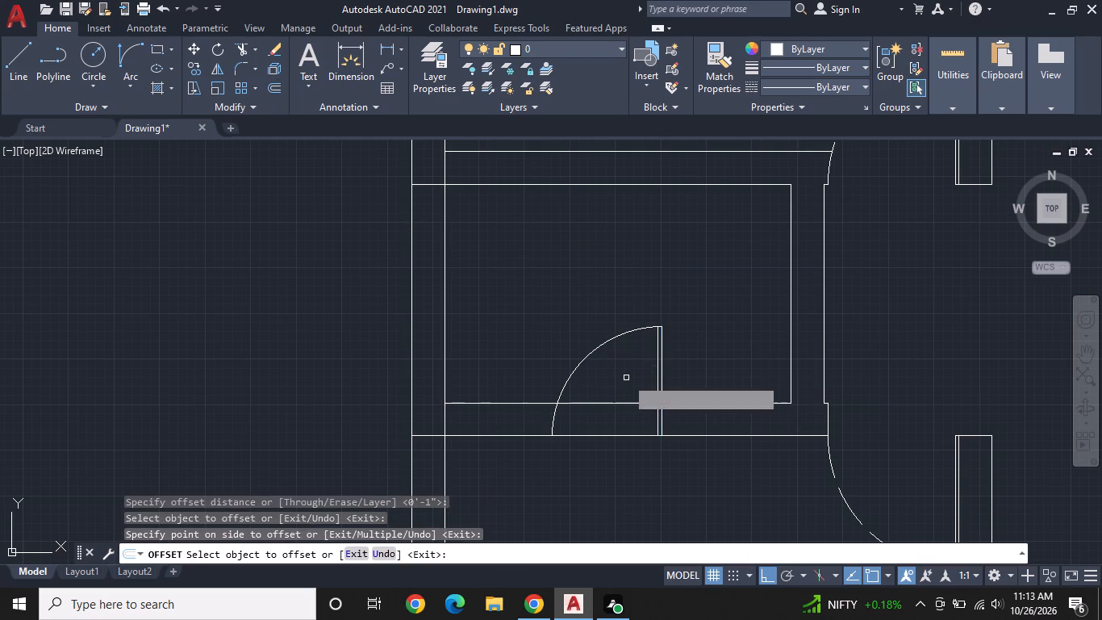
middle_drag(628, 375, 650, 330)
key(space)
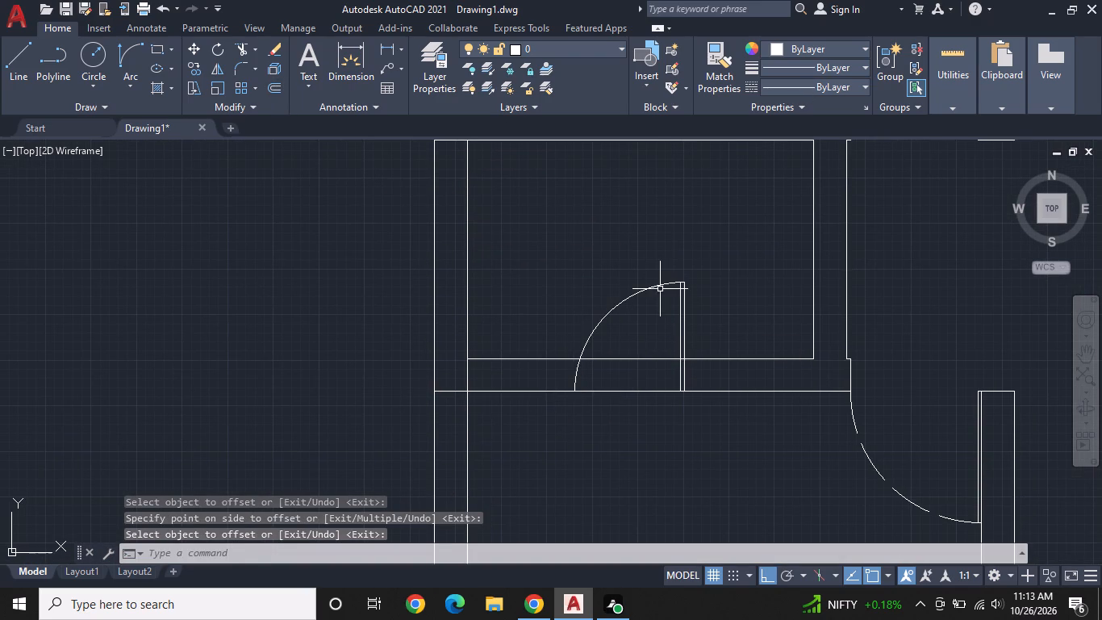
Change the linetype of the 2'6" door's swing arc to ACAD_ISO02W100.
click(660, 289)
click(657, 279)
click(816, 90)
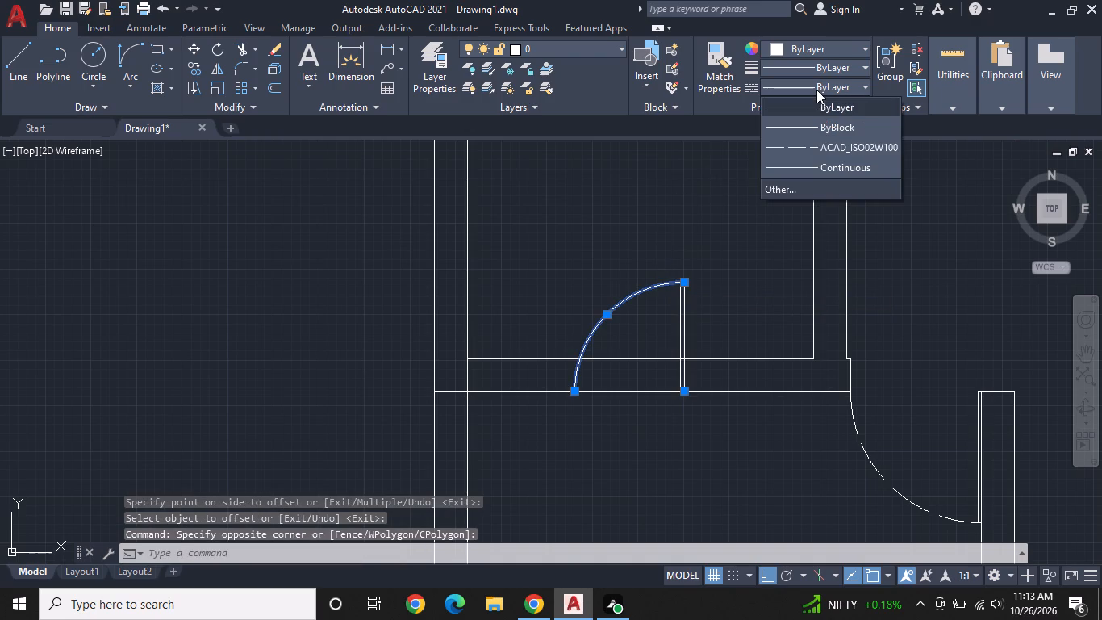
click(805, 146)
key(Escape)
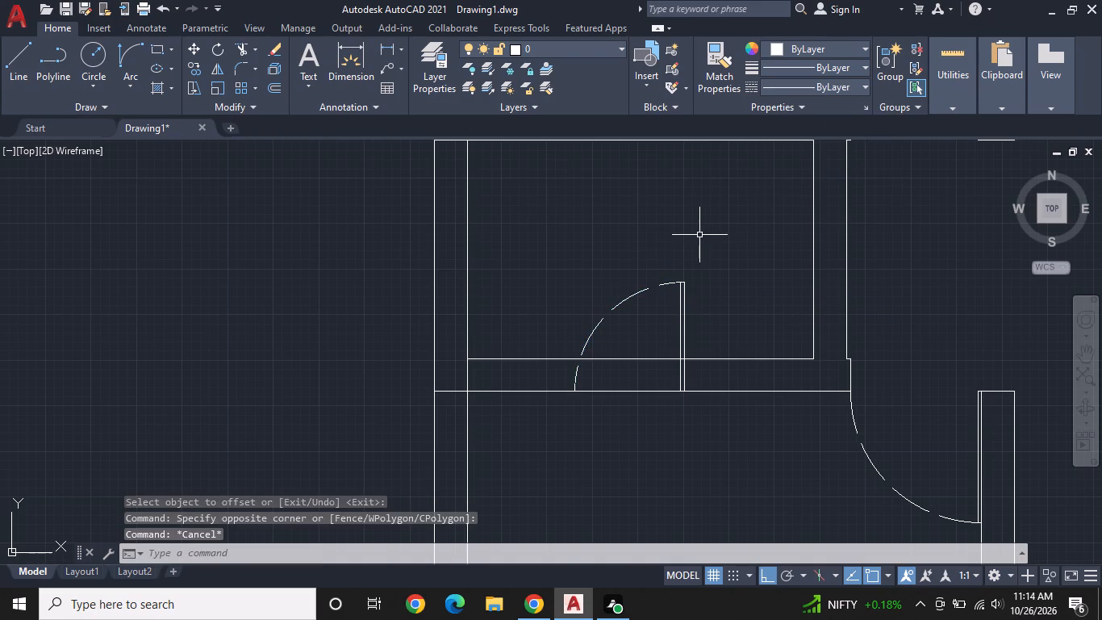
Trim both wall lines across the 2'6" door opening, between the swing arc and the door leaf.
middle_drag(699, 235, 703, 172)
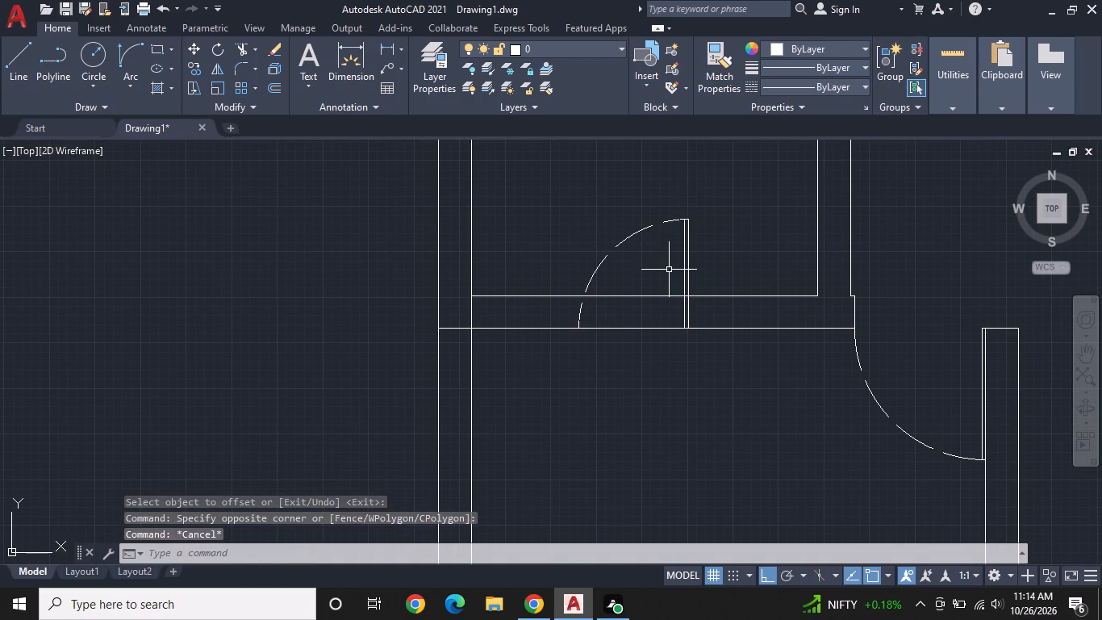
key(Escape)
text(TR)
key(space)
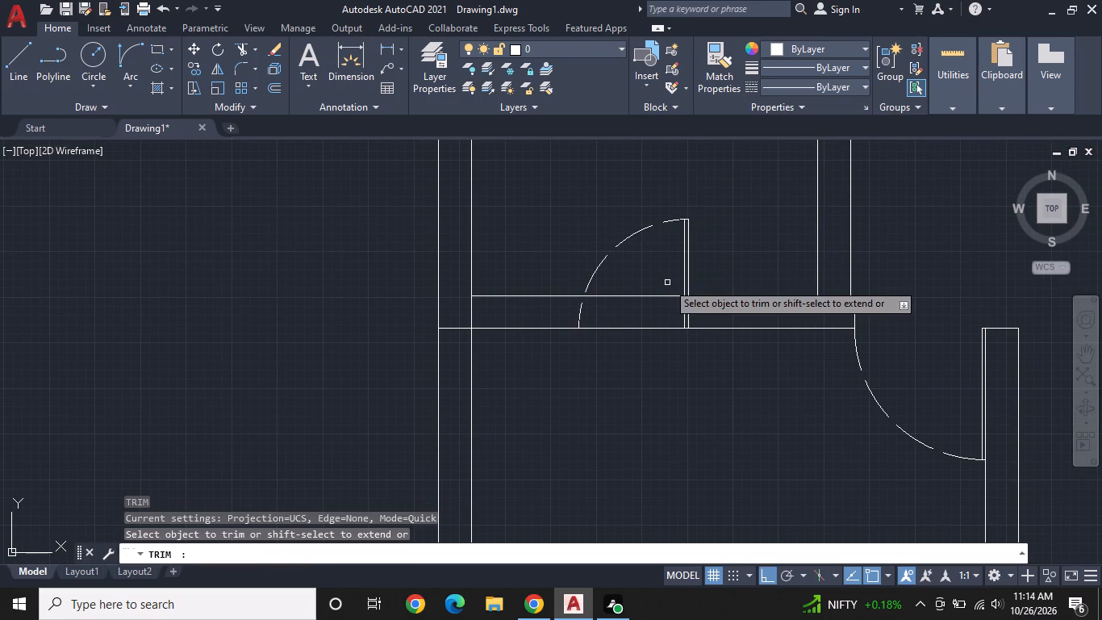
click(662, 290)
click(645, 357)
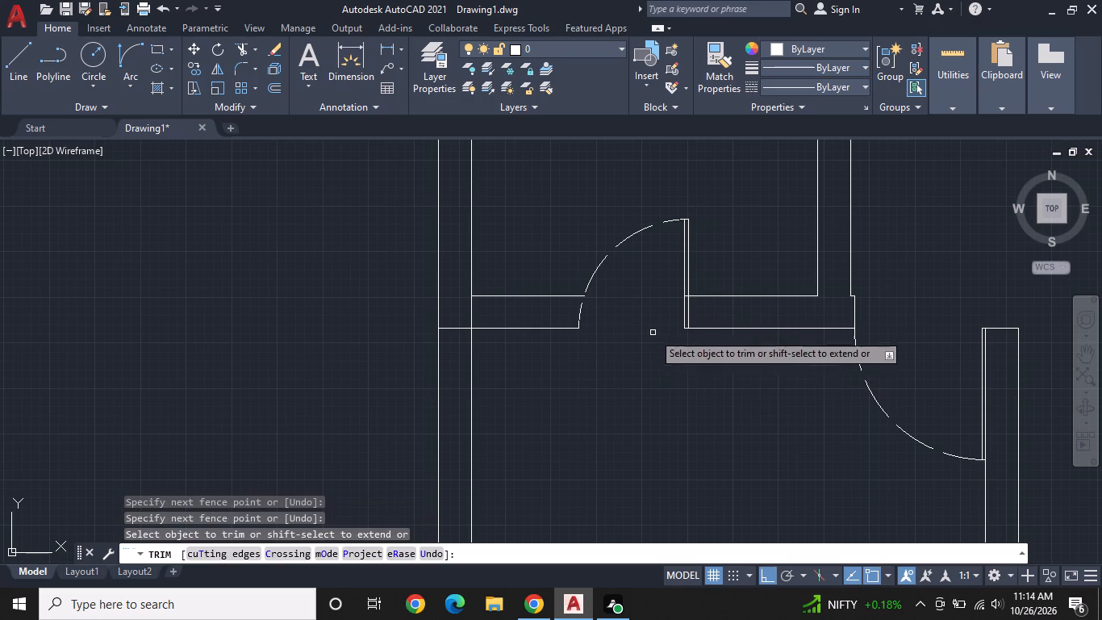
key(Escape)
Extend the left face line of the partition before the plan's upper-right room up to the top outer wall line.
scroll(693, 235, down, 1)
middle_drag(693, 220, 716, 360)
middle_drag(733, 253, 442, 262)
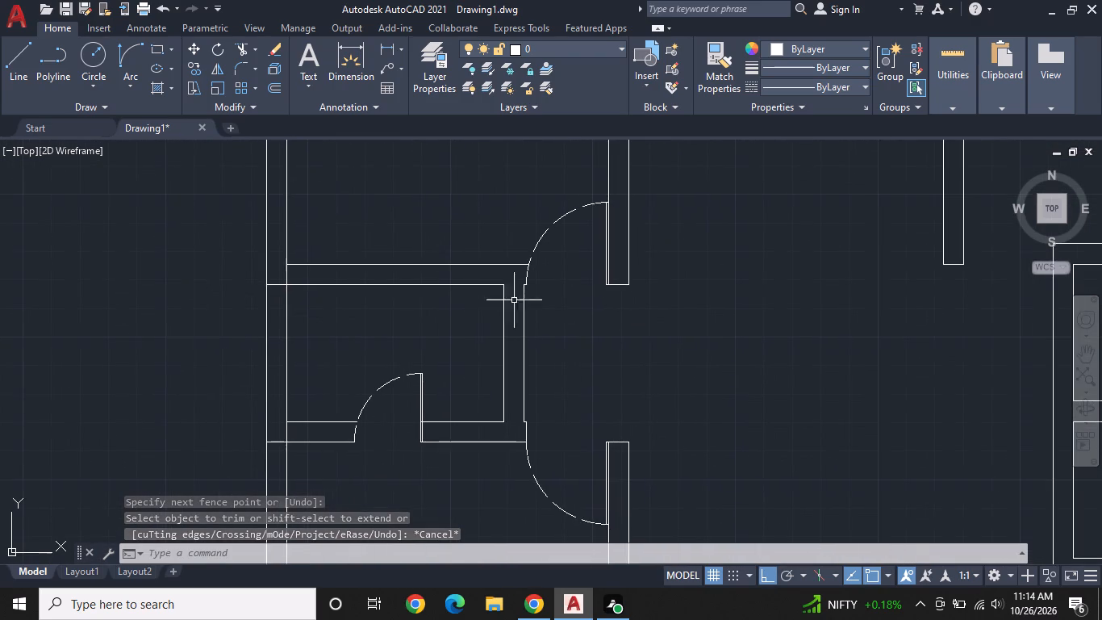
scroll(562, 320, down, 1)
middle_drag(588, 325, 445, 183)
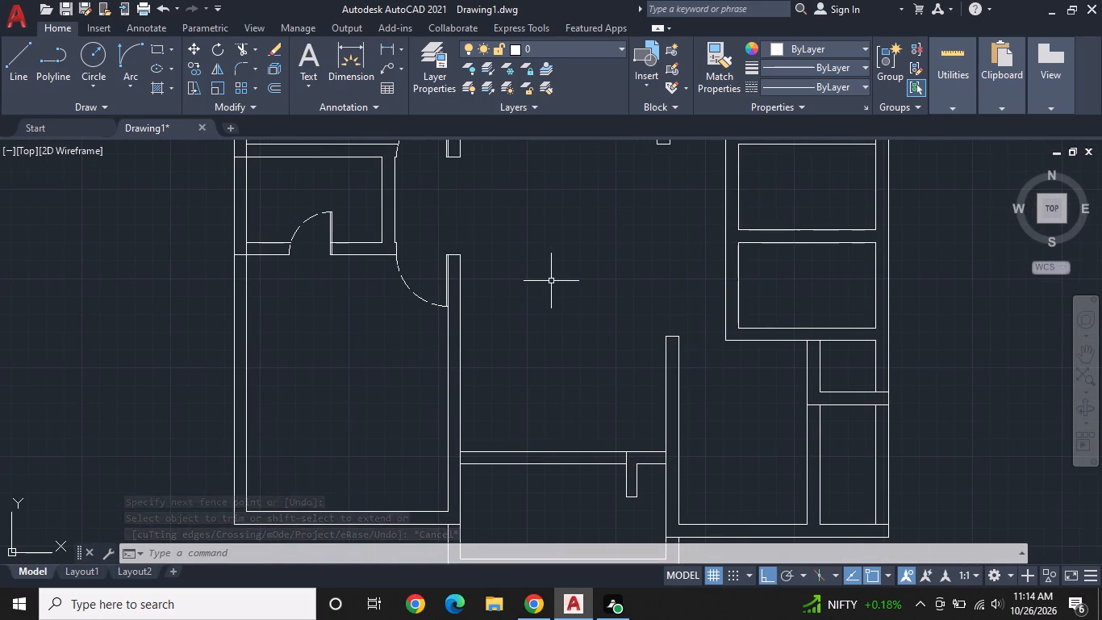
middle_drag(553, 283, 386, 253)
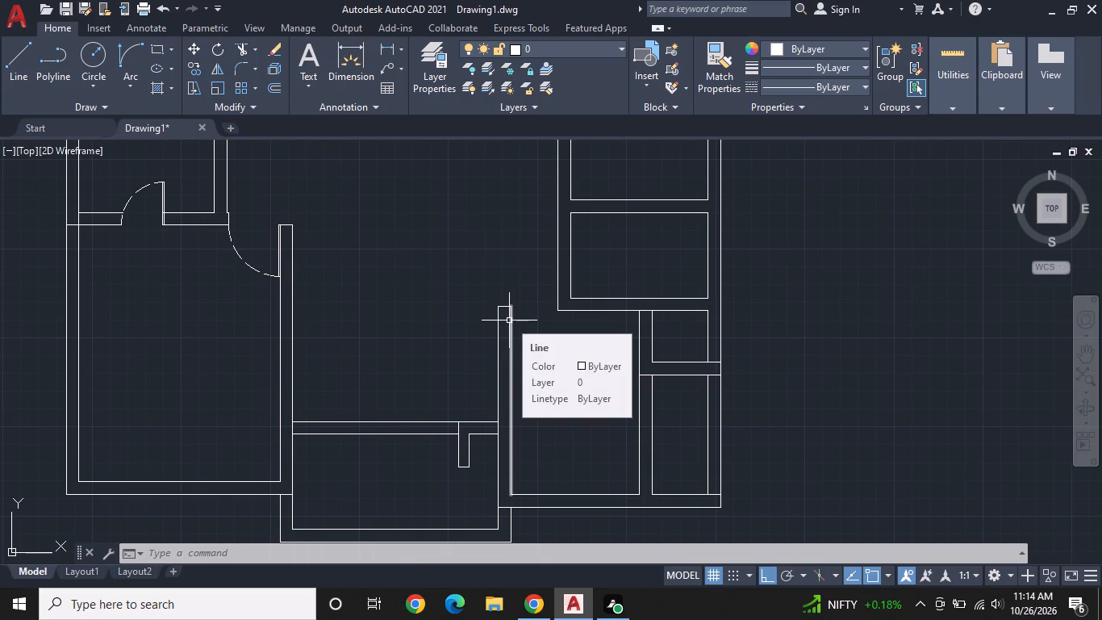
middle_drag(480, 266, 505, 370)
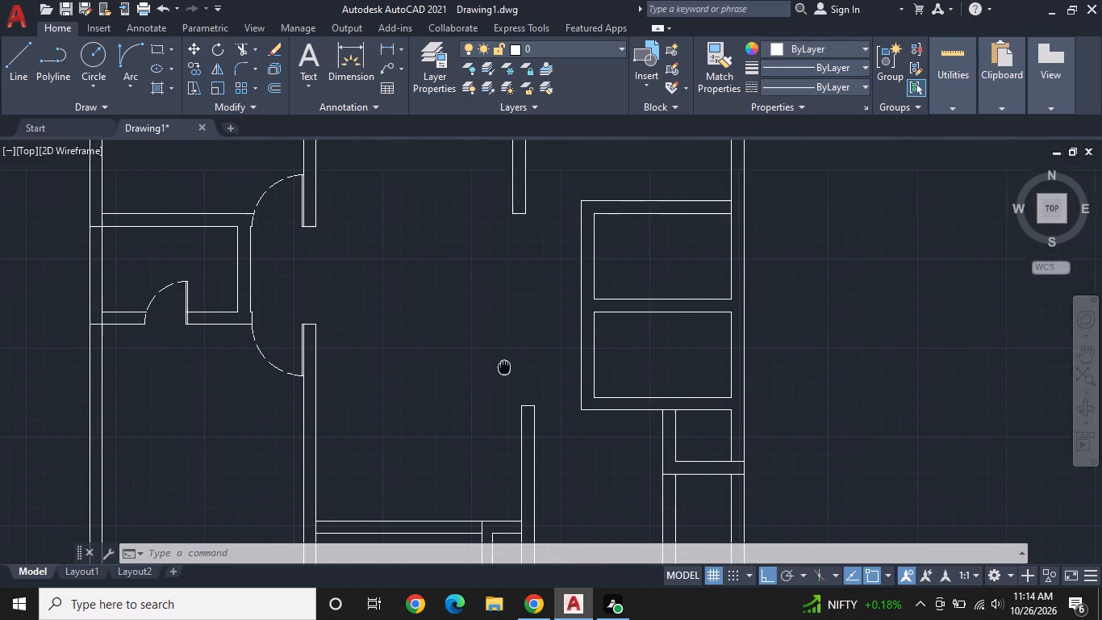
middle_drag(505, 370, 507, 375)
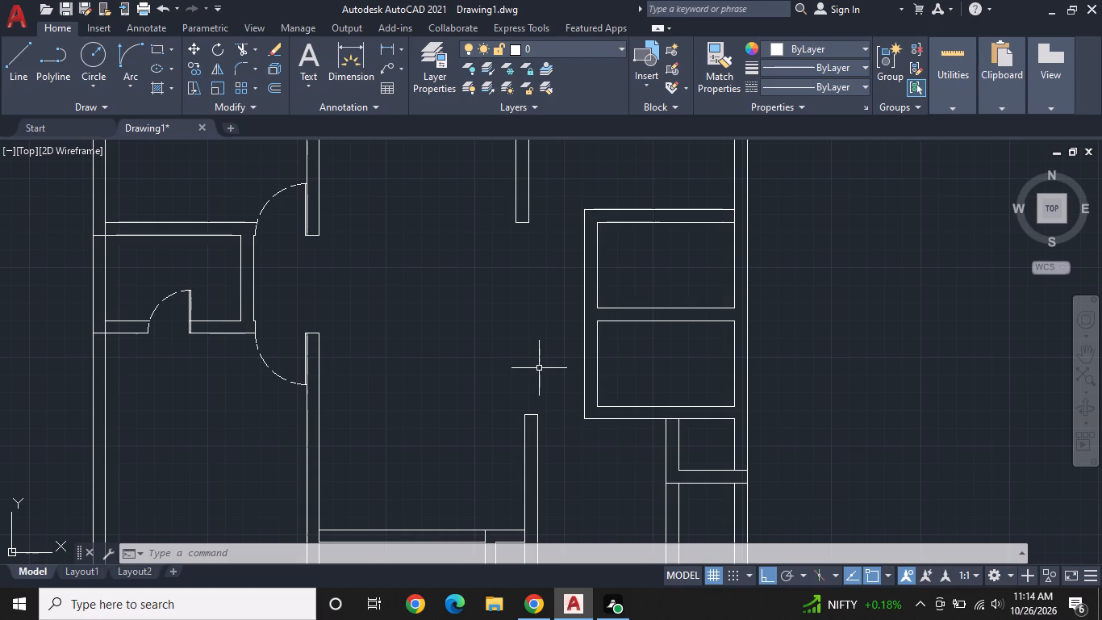
middle_drag(553, 305, 595, 431)
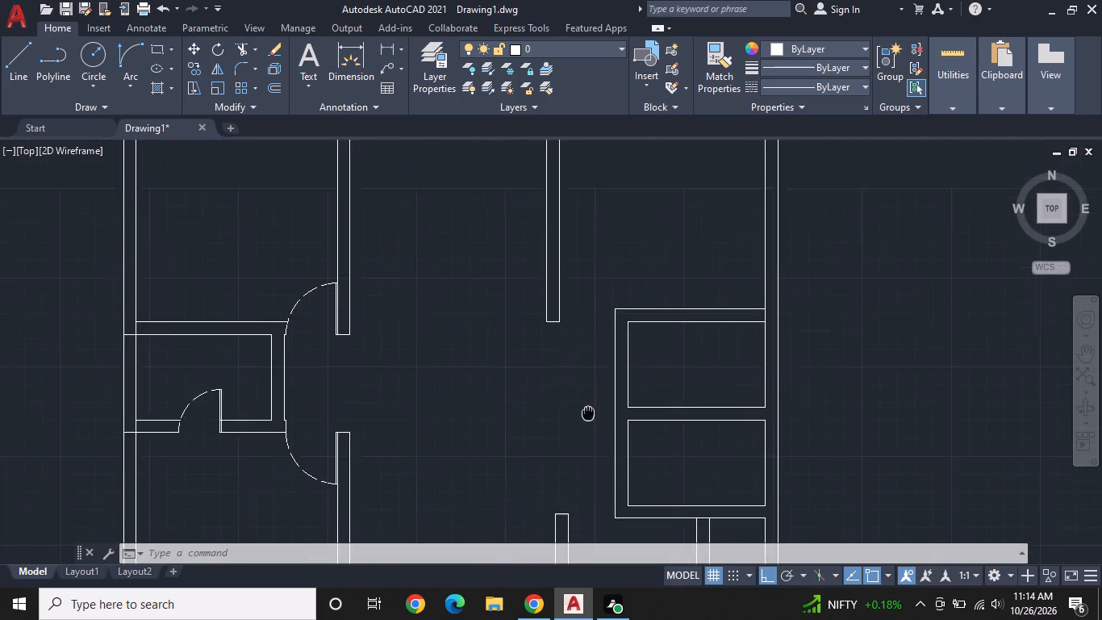
middle_drag(595, 431, 607, 450)
scroll(533, 236, down, 1)
middle_drag(533, 236, 583, 392)
scroll(603, 362, up, 2)
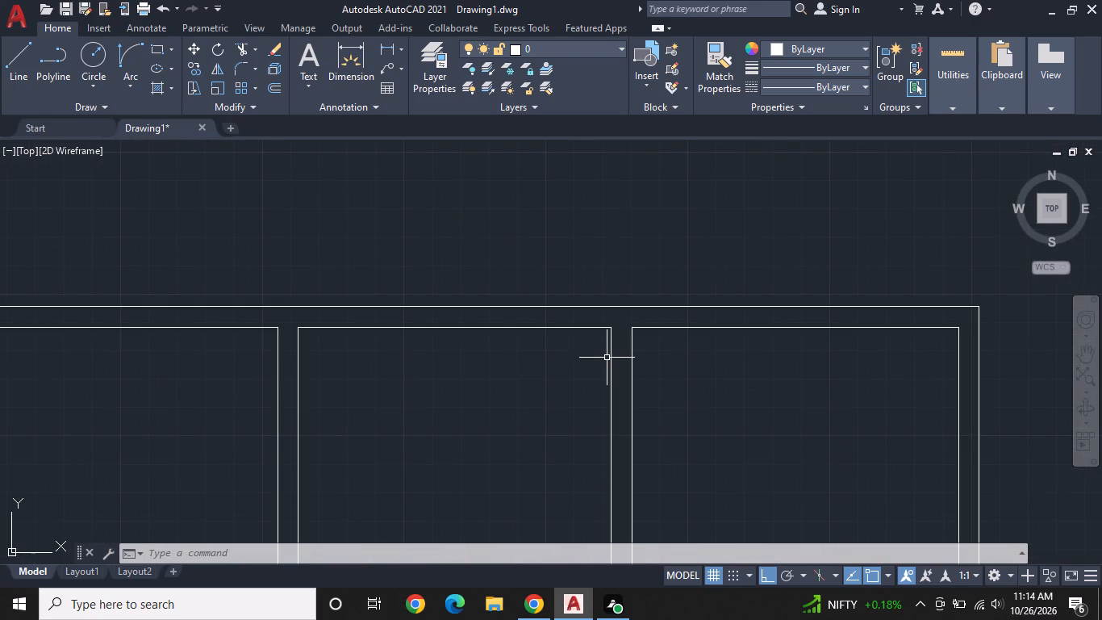
key(Escape)
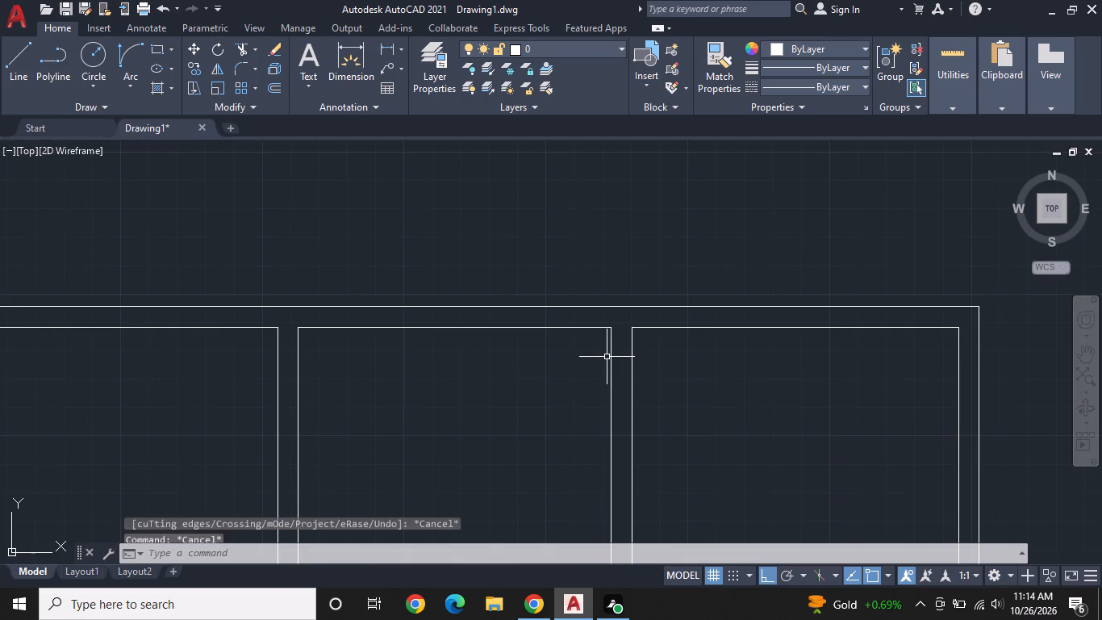
text(EX)
key(space)
click(610, 352)
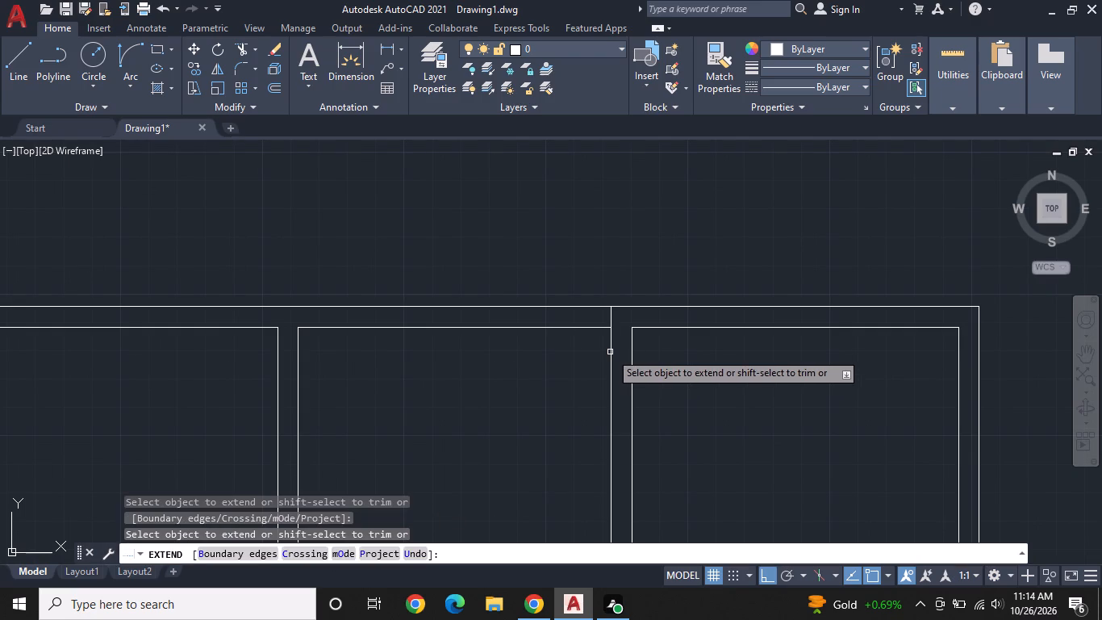
key(Escape)
Draw a 3' line down the partition's left face from the top outer wall line, ending in a rightward tick about 4" long.
text(L)
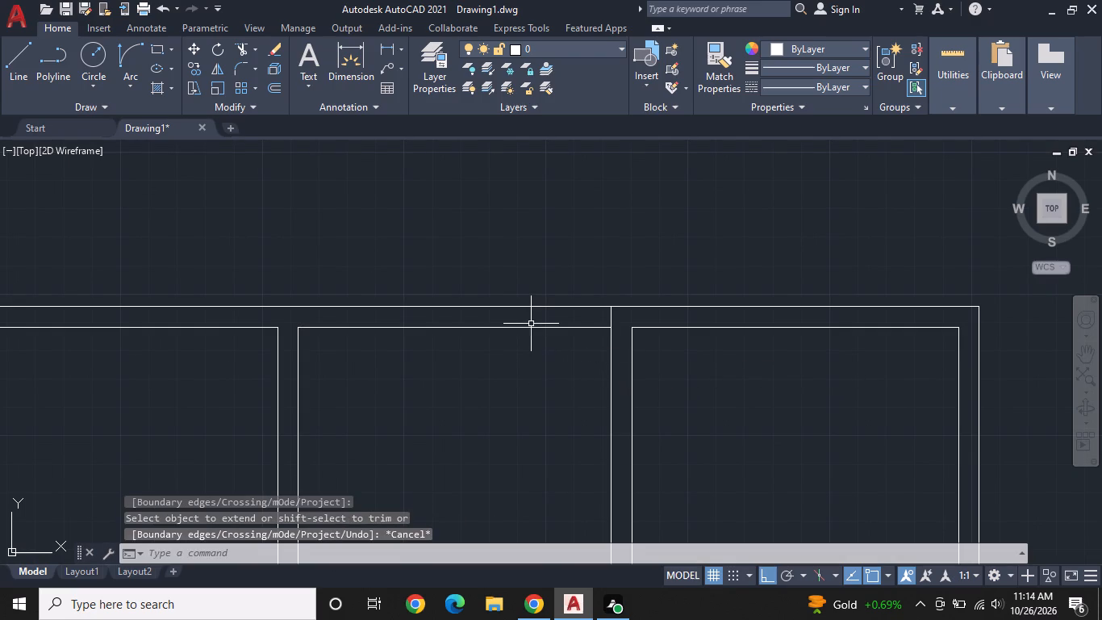
key(space)
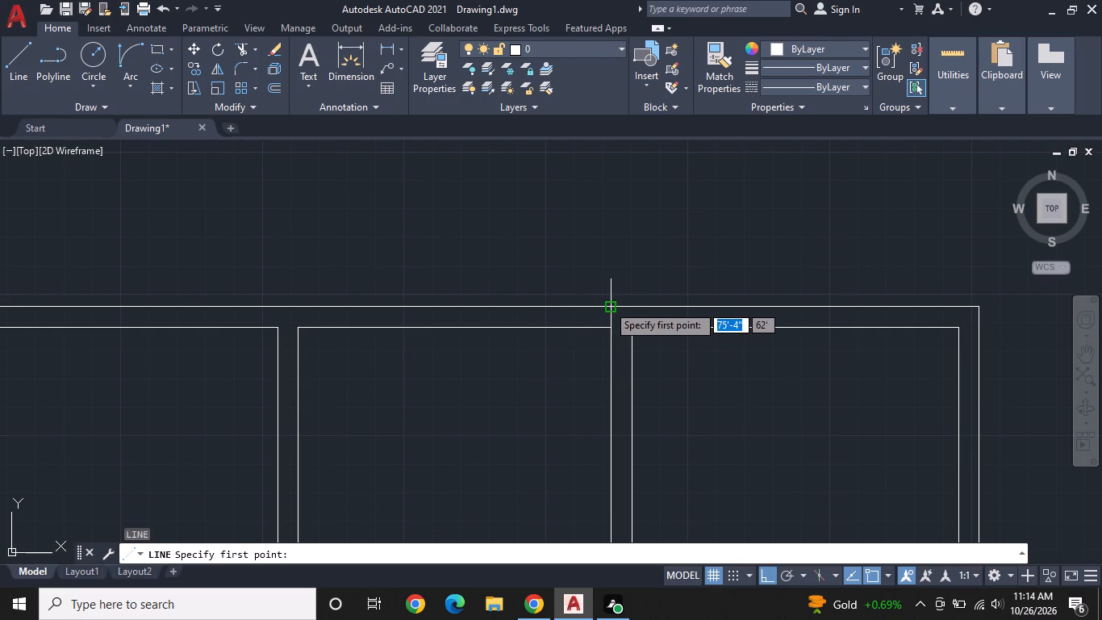
click(607, 304)
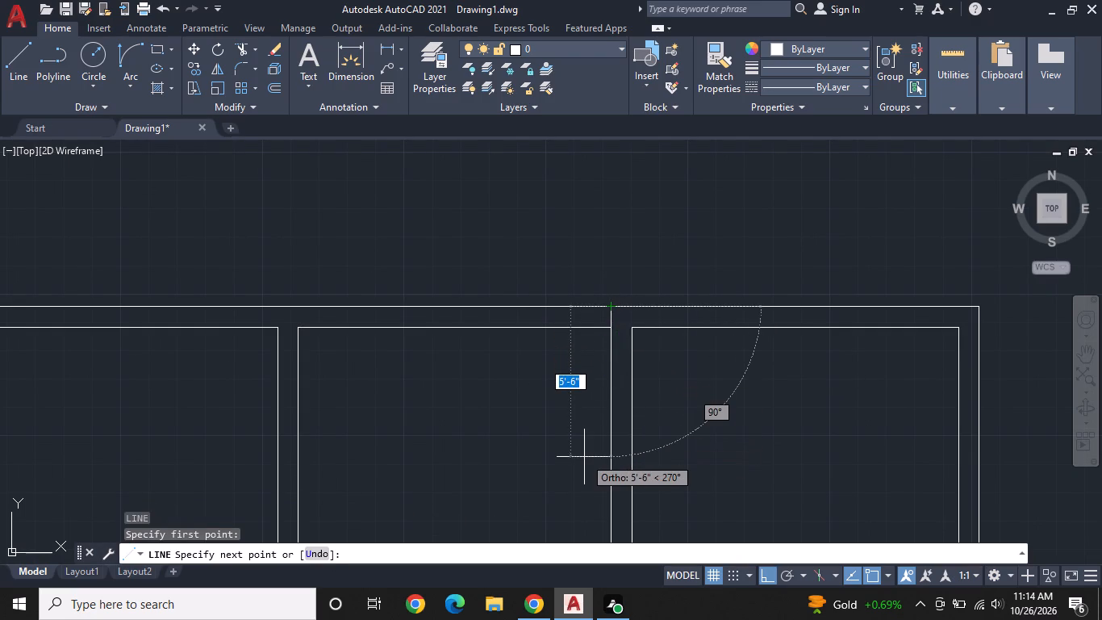
text(3')
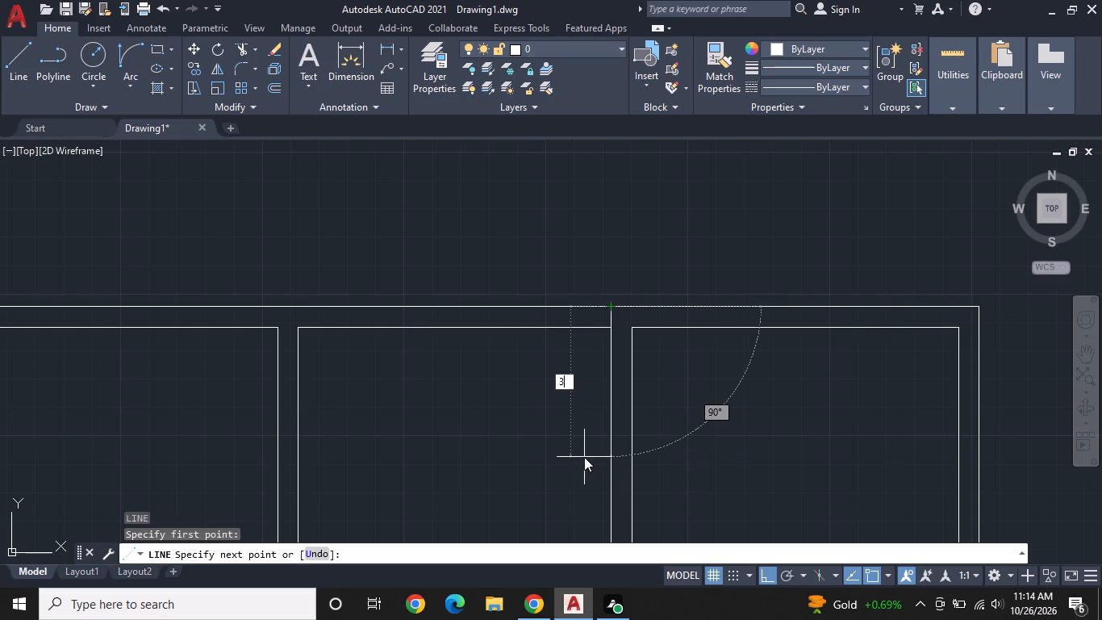
key(Return)
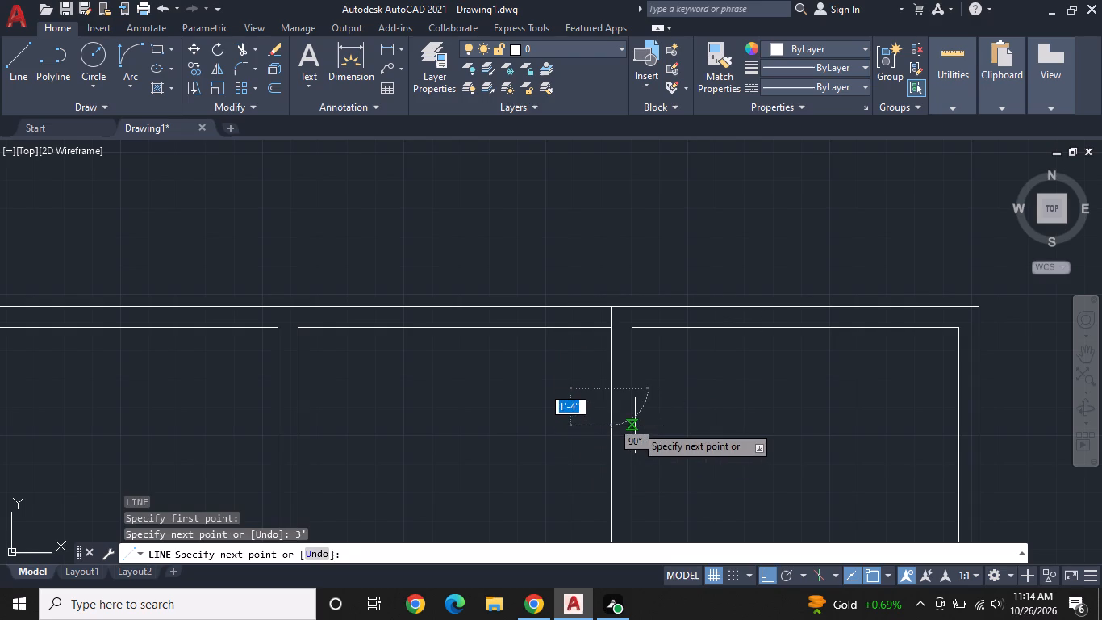
scroll(635, 425, up, 1)
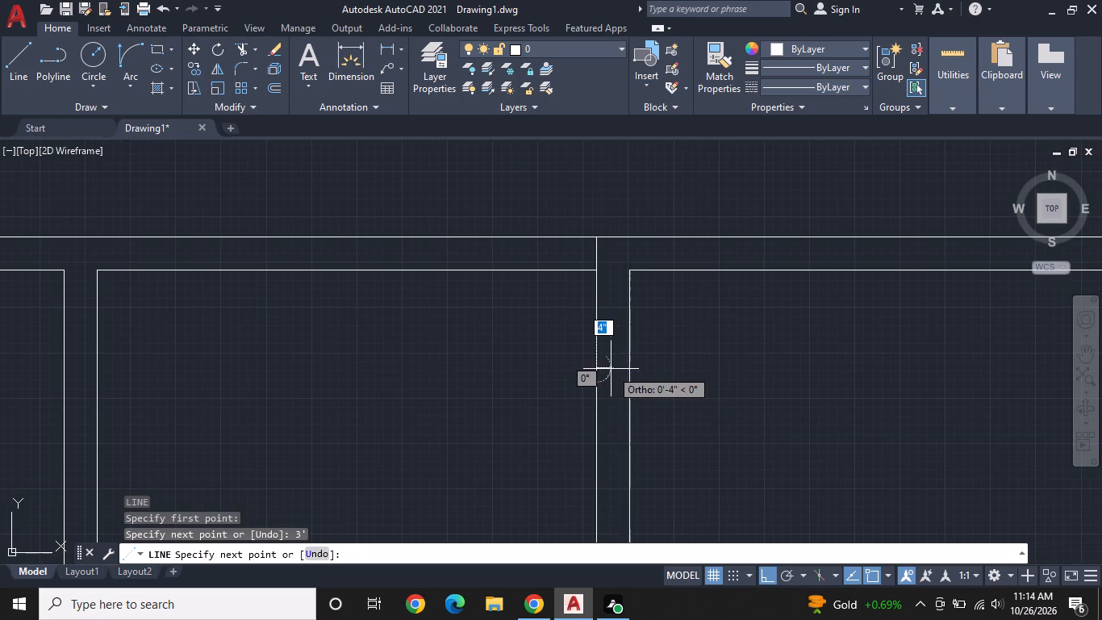
click(611, 369)
key(space)
Draw a 3' line leftward along the top outer wall line from the same corner, ending in a short upward tick.
key(space)
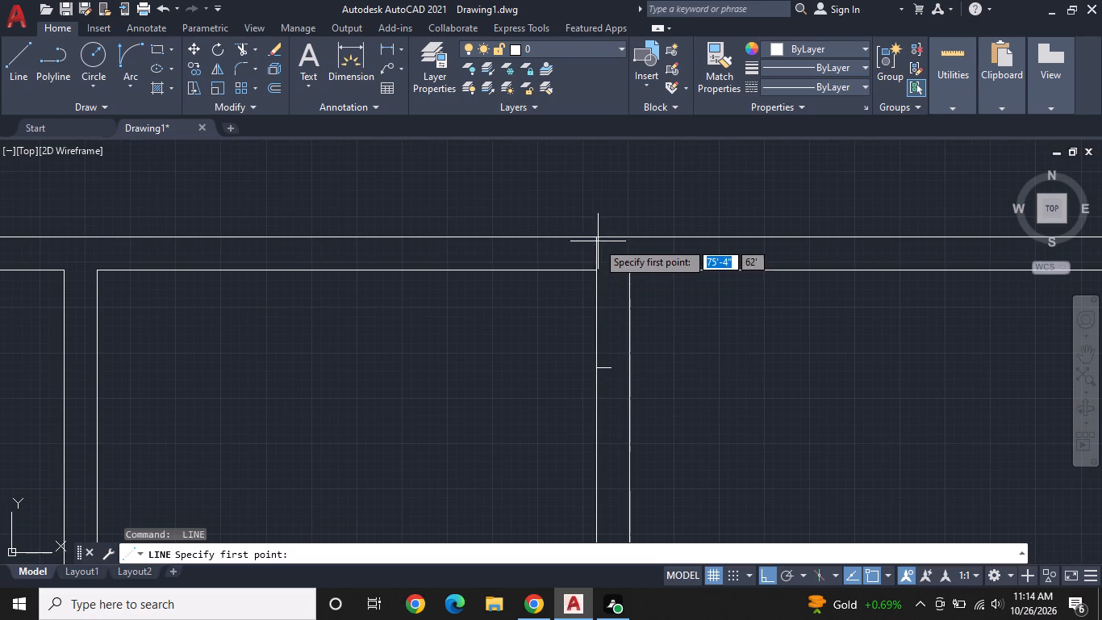
click(597, 241)
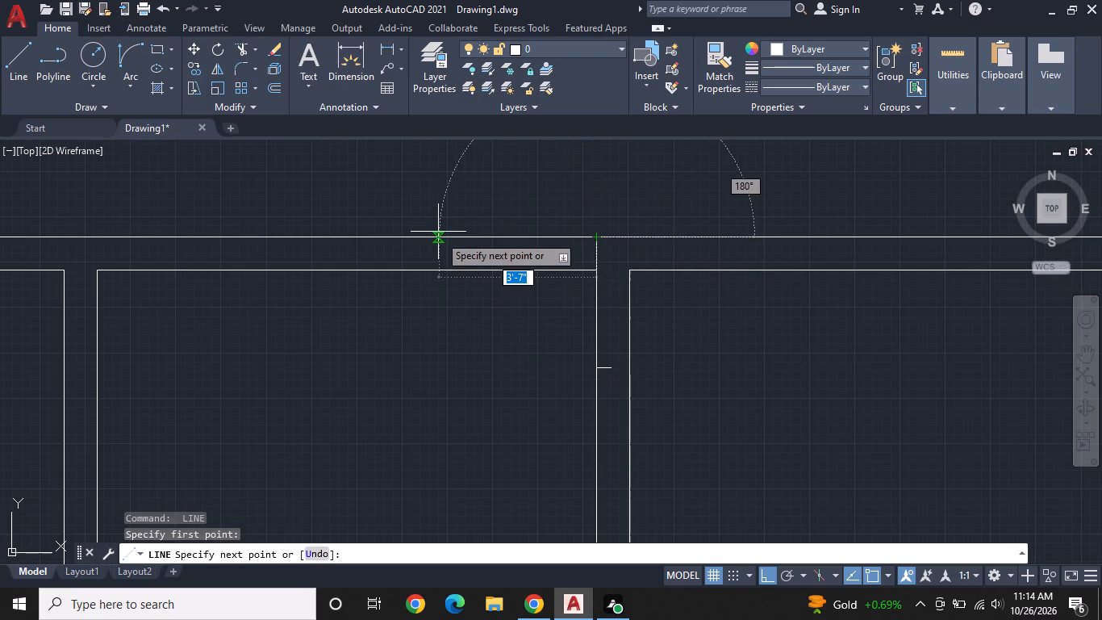
text(3')
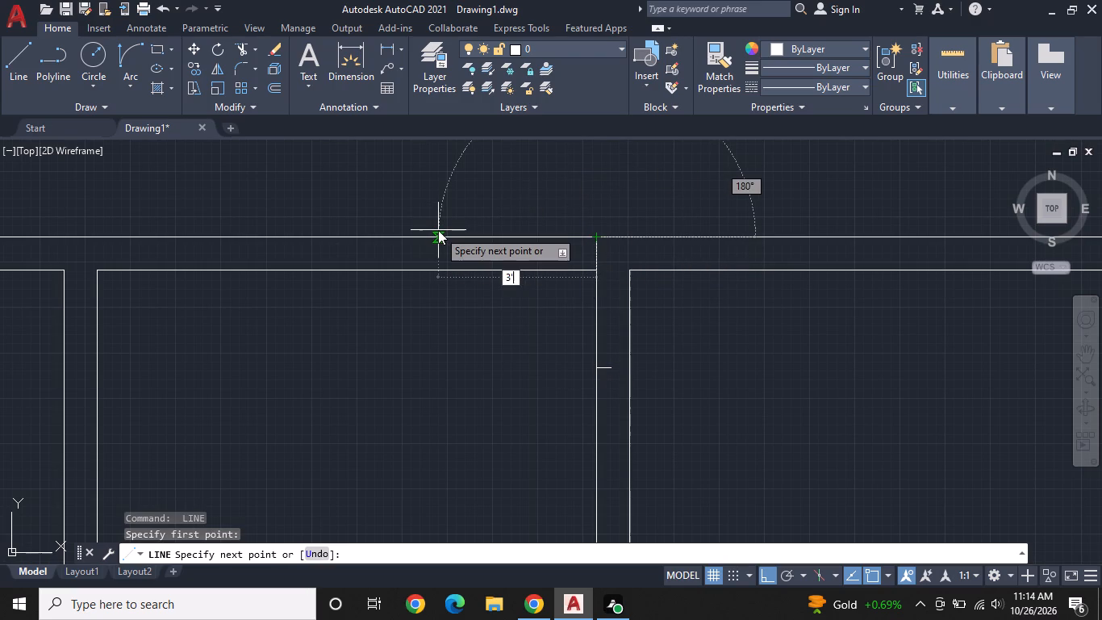
key(Return)
click(461, 191)
key(space)
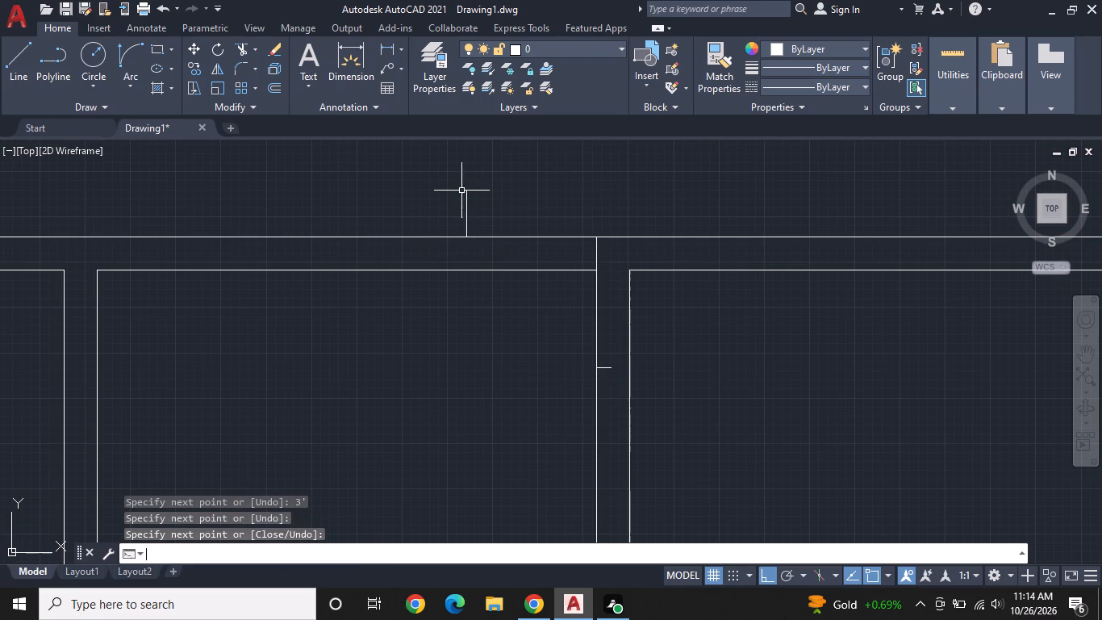
Draw a Start, End, Direction door-swing arc from the 3' vertical line's lower end to the 3' horizontal line's left end.
click(232, 62)
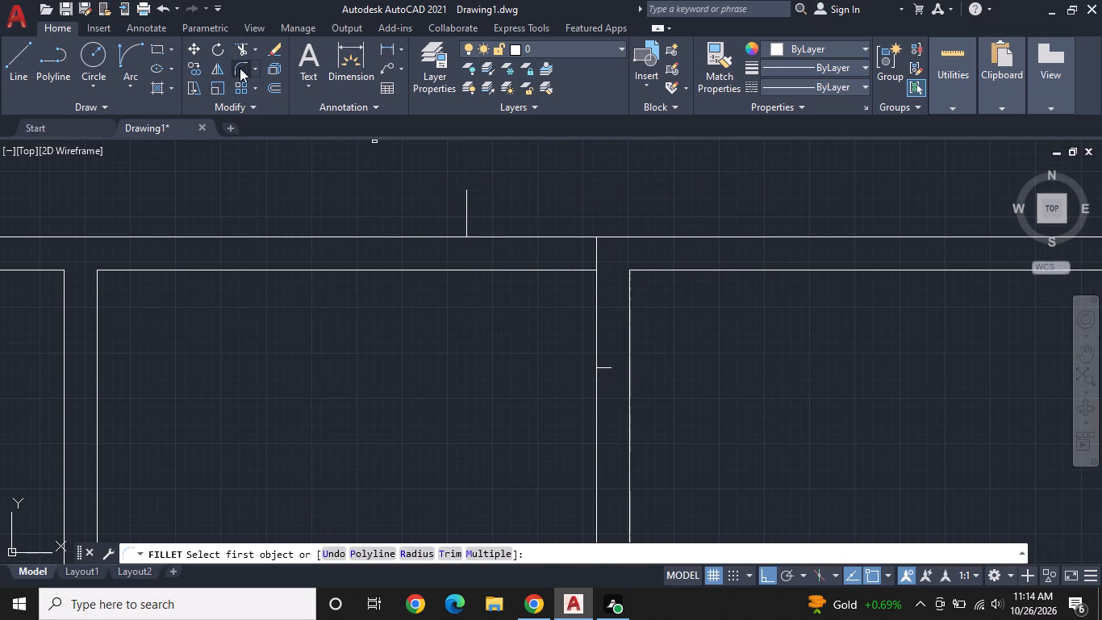
click(125, 47)
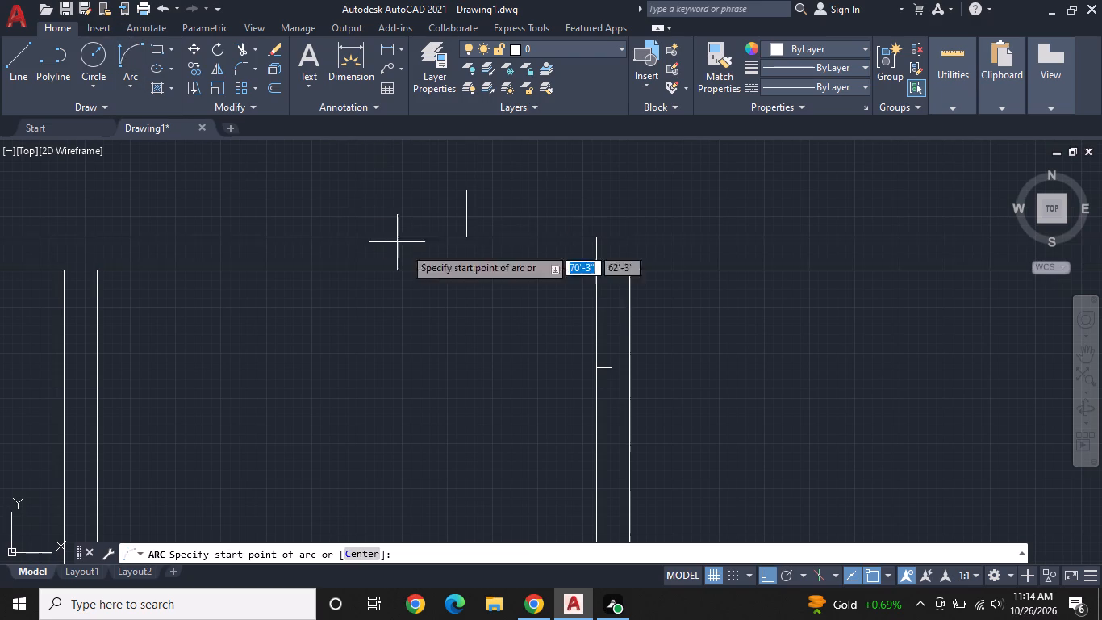
click(598, 366)
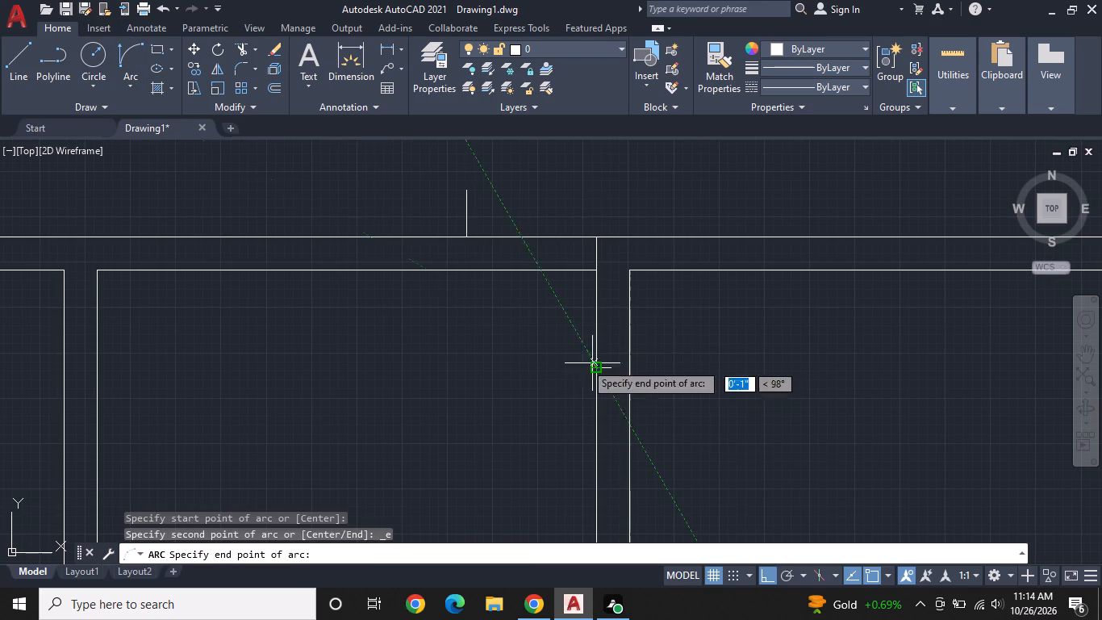
click(470, 239)
click(424, 329)
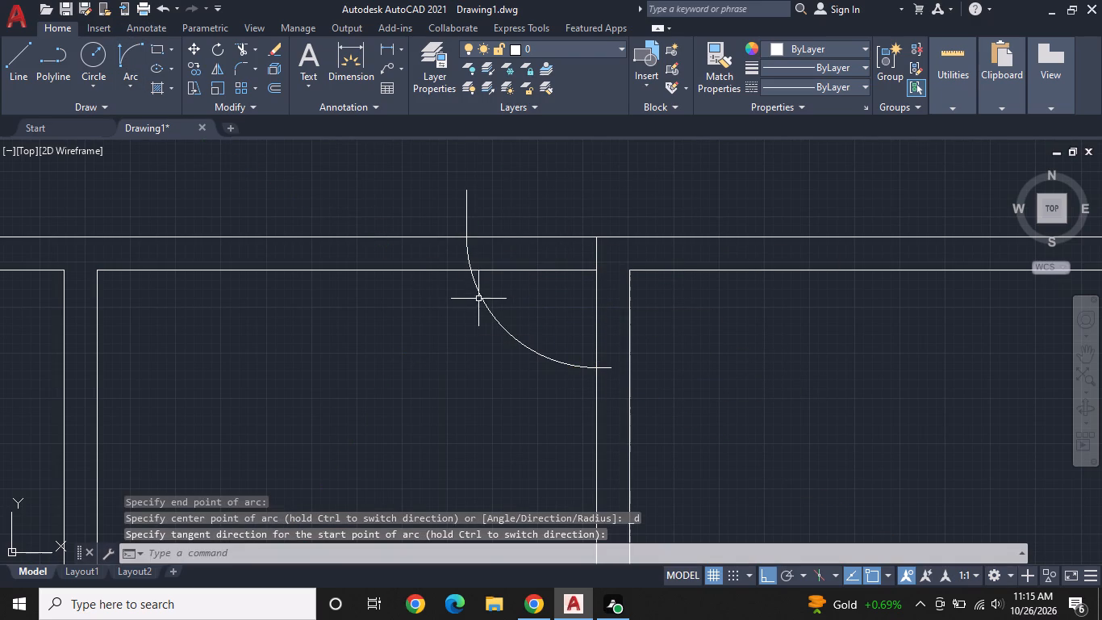
Change the new 3' door-swing arc's linetype to ACAD_ISO02W100.
click(482, 296)
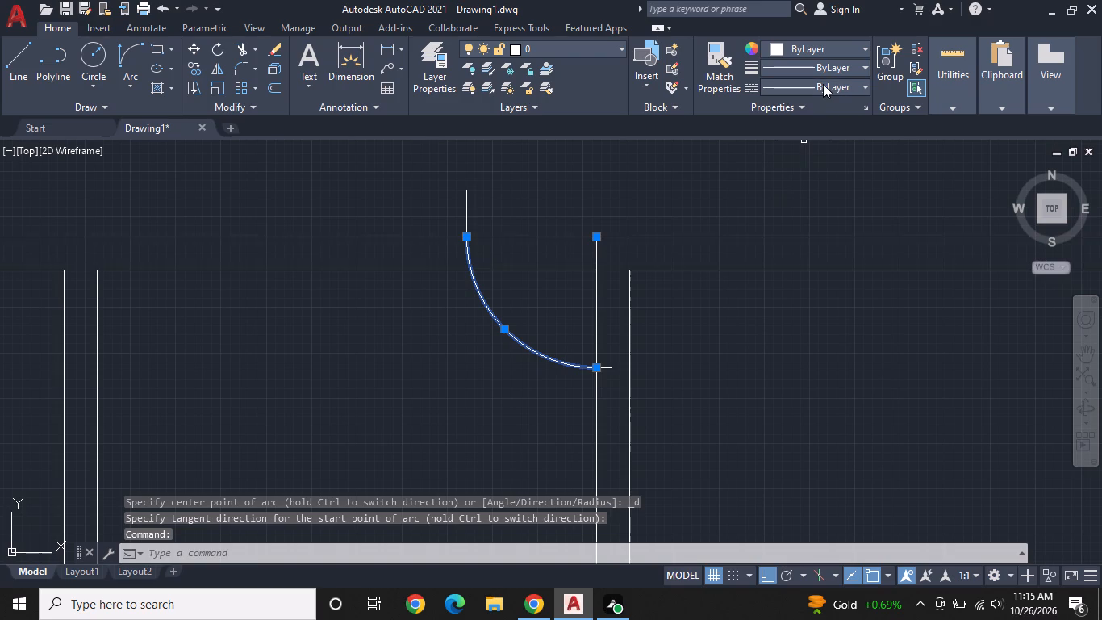
click(823, 84)
click(812, 146)
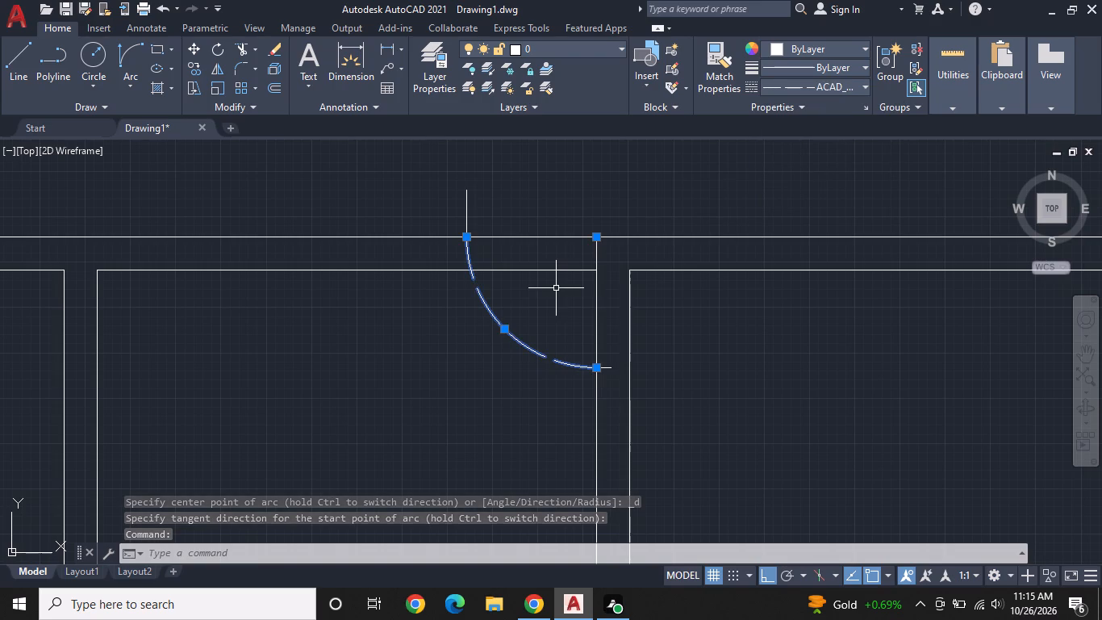
key(Escape)
Erase the two short tick lines at the ends of the 3' door-swing arc.
click(608, 371)
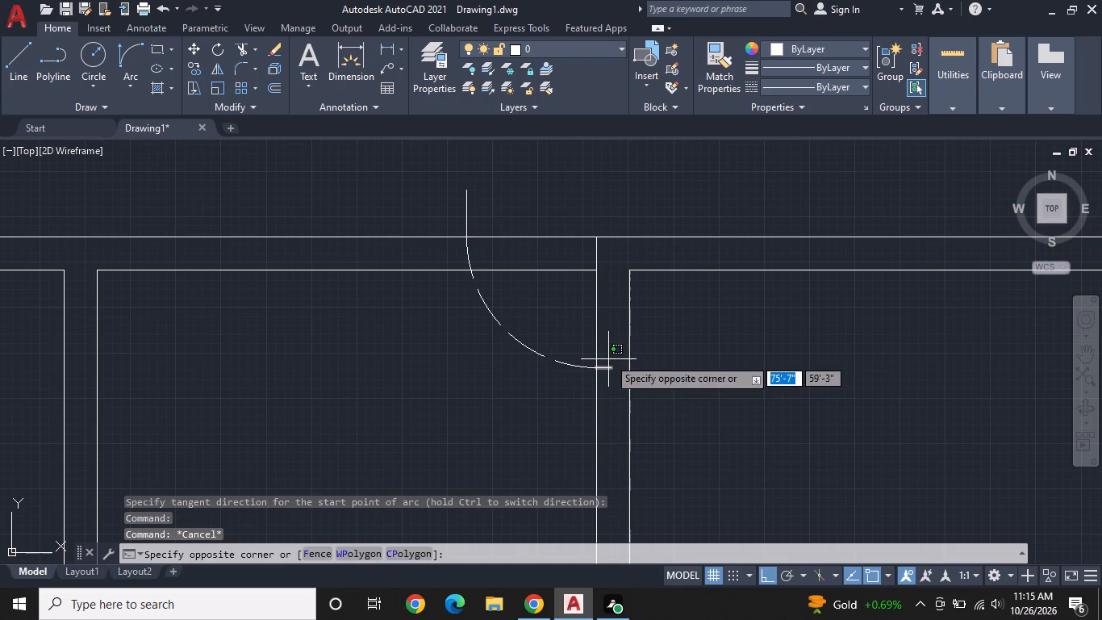
click(608, 357)
click(470, 202)
click(449, 210)
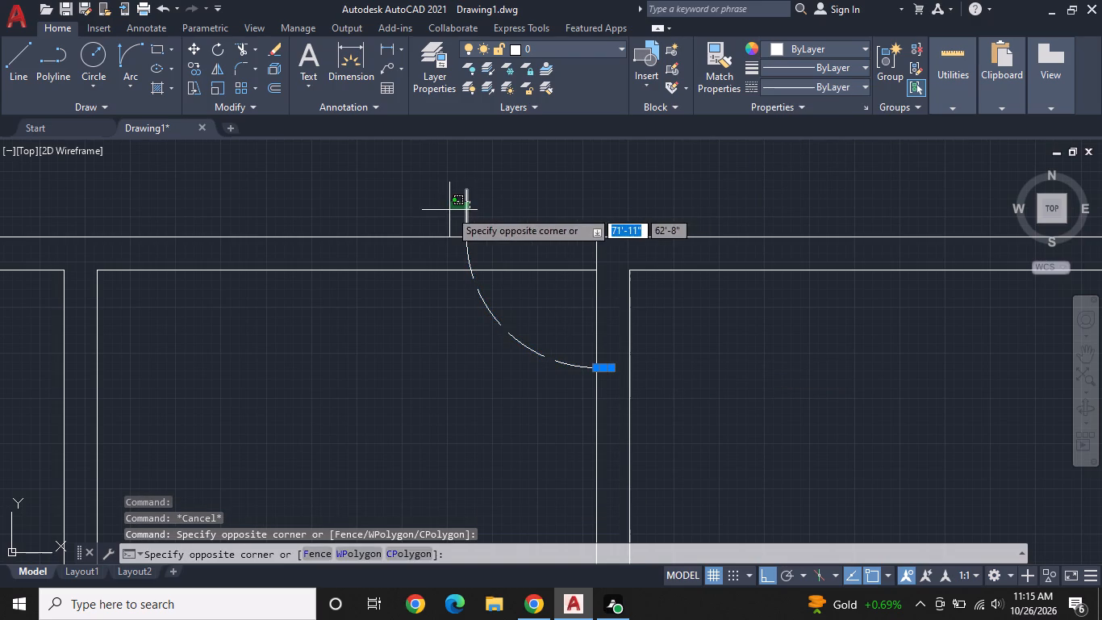
right_click(449, 210)
click(534, 309)
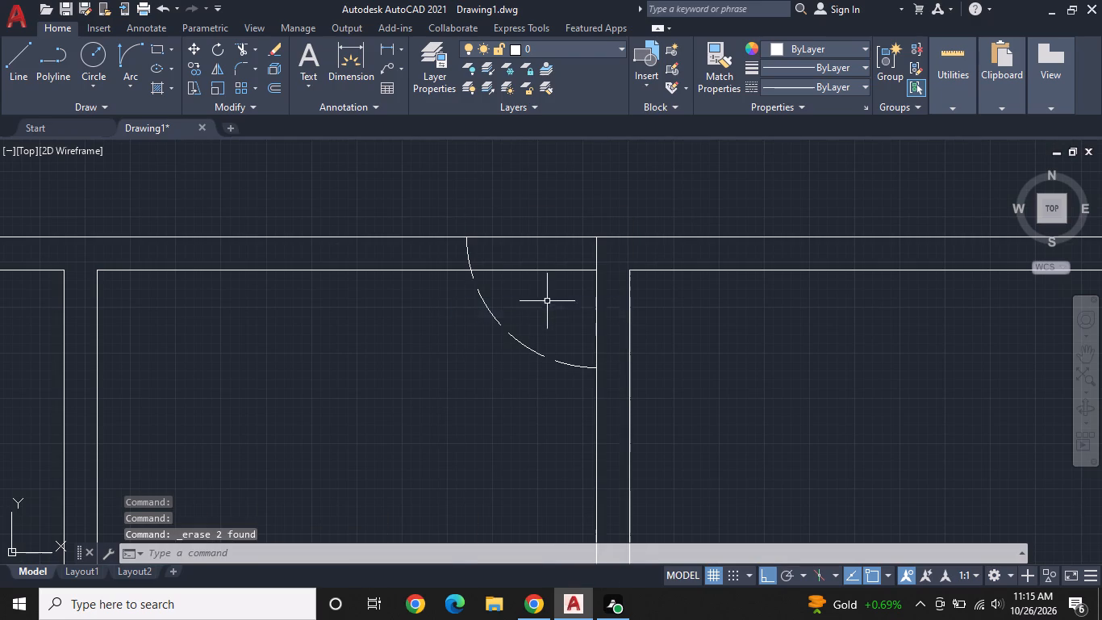
key(Escape)
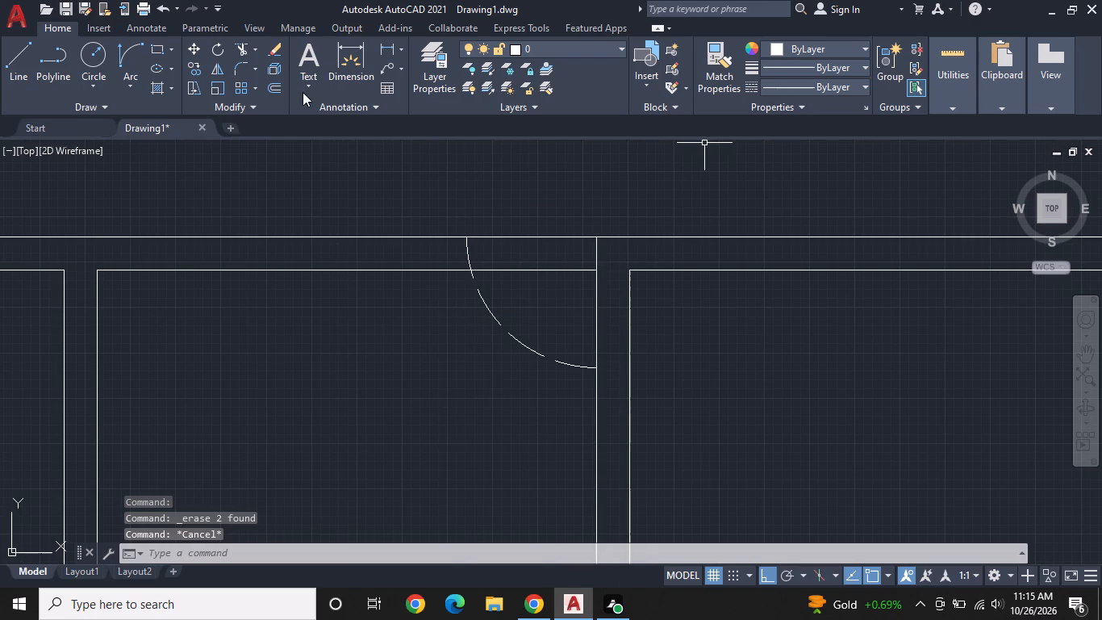
Offset the 3' vertical door line 1" leftward, toward the swing arc, to form the door leaf.
click(278, 82)
key(space)
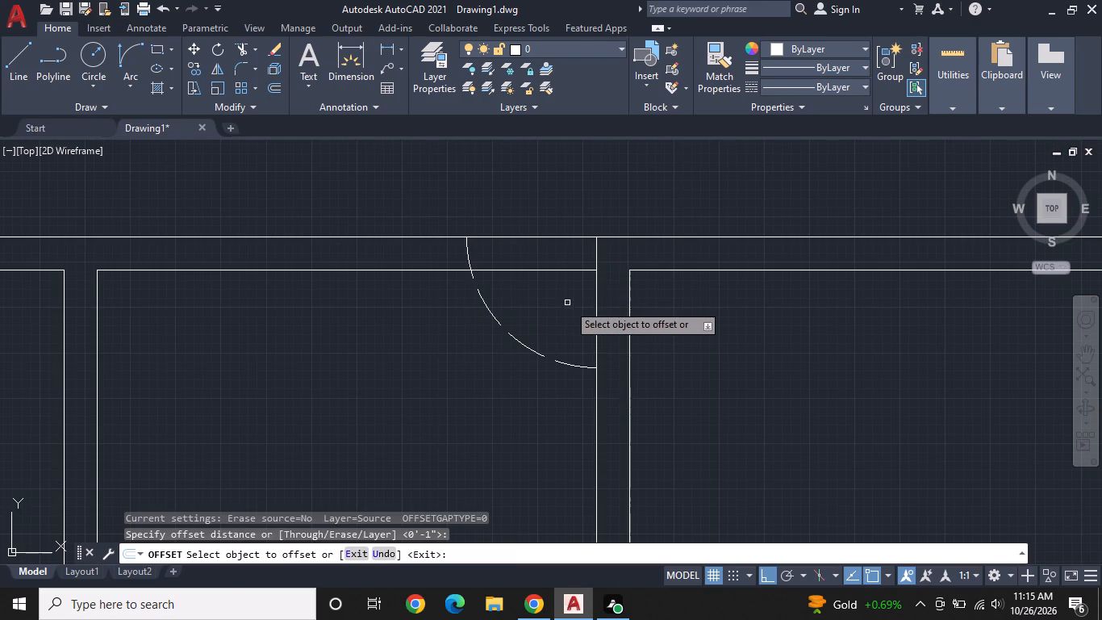
click(595, 305)
click(587, 306)
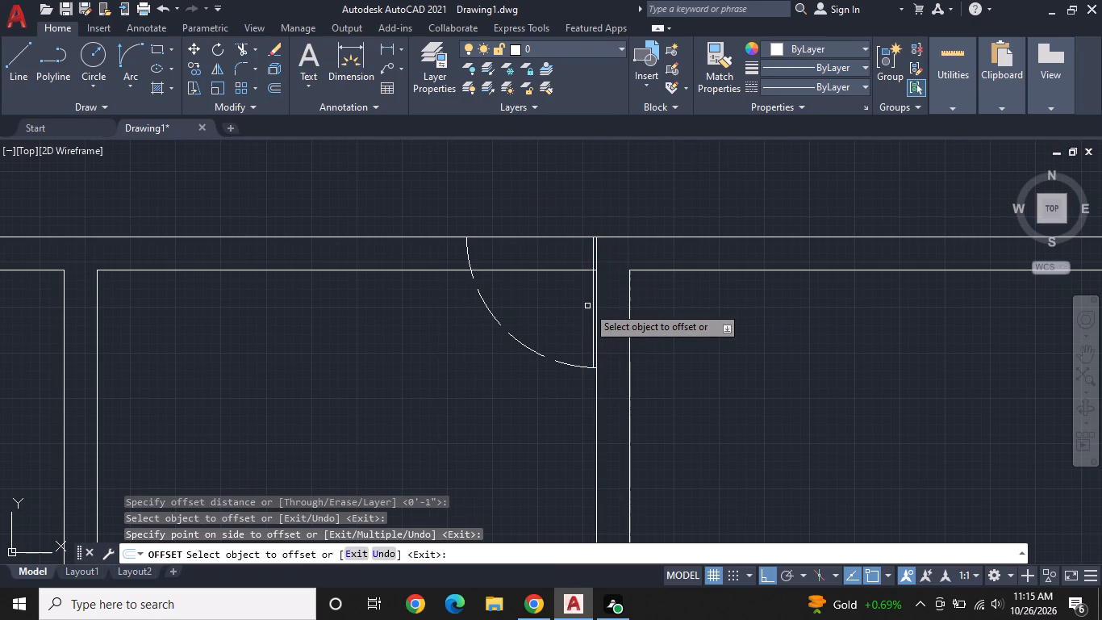
key(Escape)
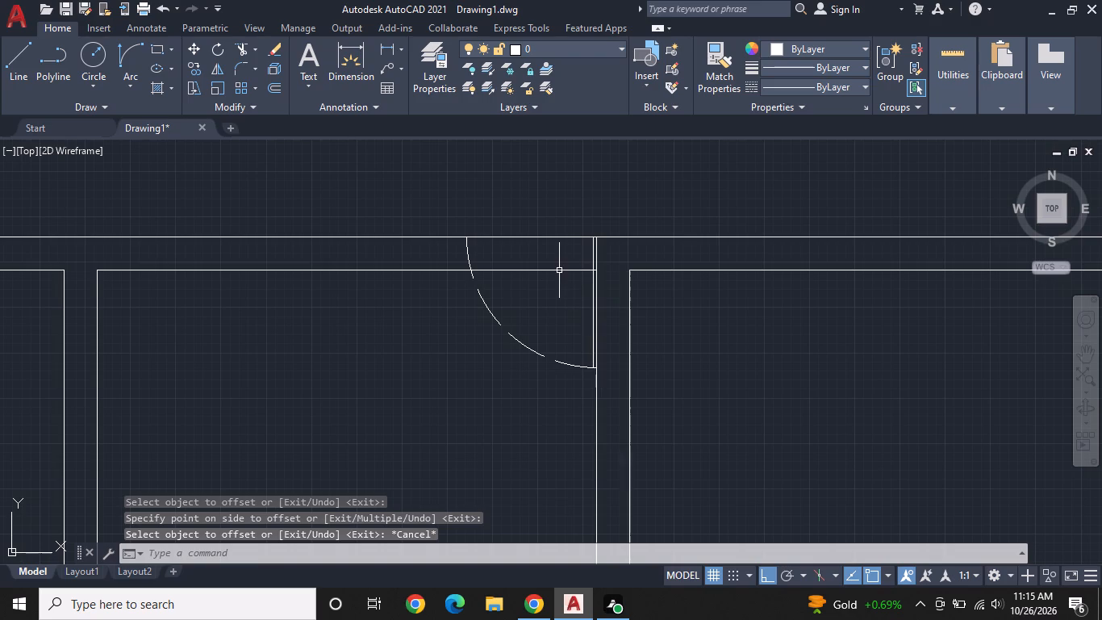
Trim the inner wall line across the 3' door opening beneath the top outer wall.
text(TR)
key(space)
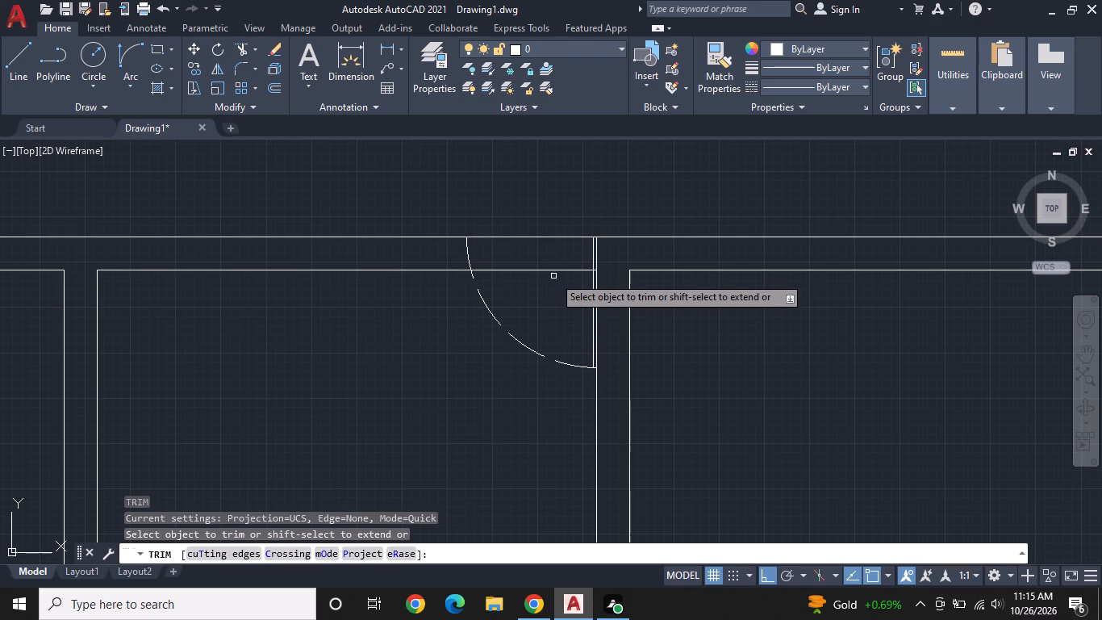
click(555, 270)
scroll(577, 296, down, 1)
middle_drag(675, 324, 513, 295)
middle_drag(572, 340, 553, 262)
middle_drag(582, 381, 583, 312)
middle_drag(598, 405, 609, 369)
key(Escape)
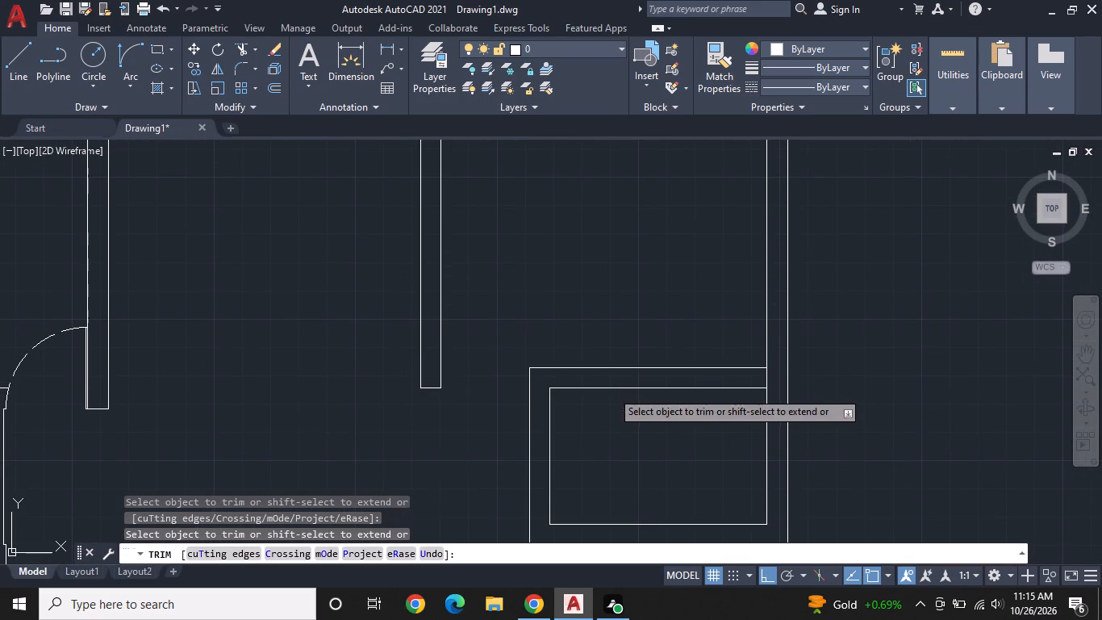
Extend the small room's inner top wall line leftward to the room's outer left wall line.
middle_drag(618, 400, 630, 353)
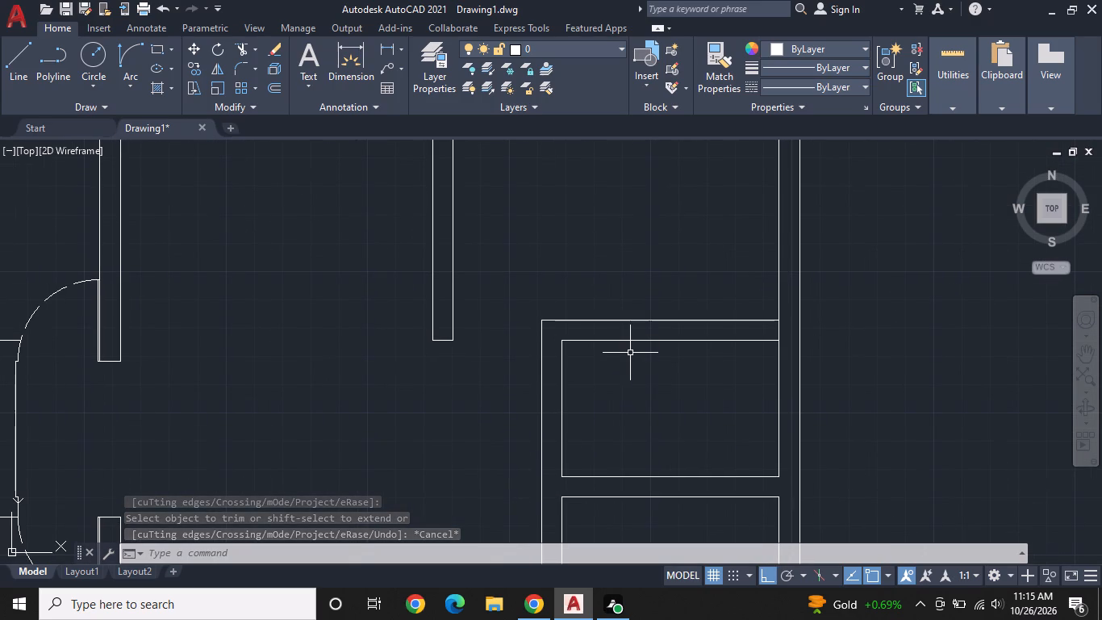
text(EX)
key(space)
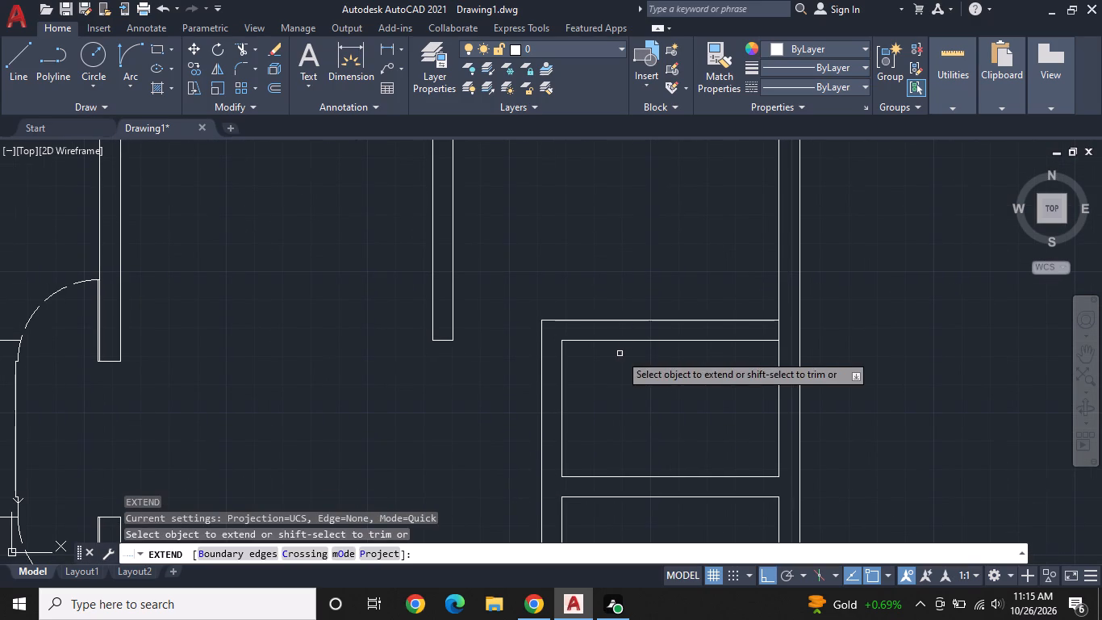
click(585, 341)
key(Escape)
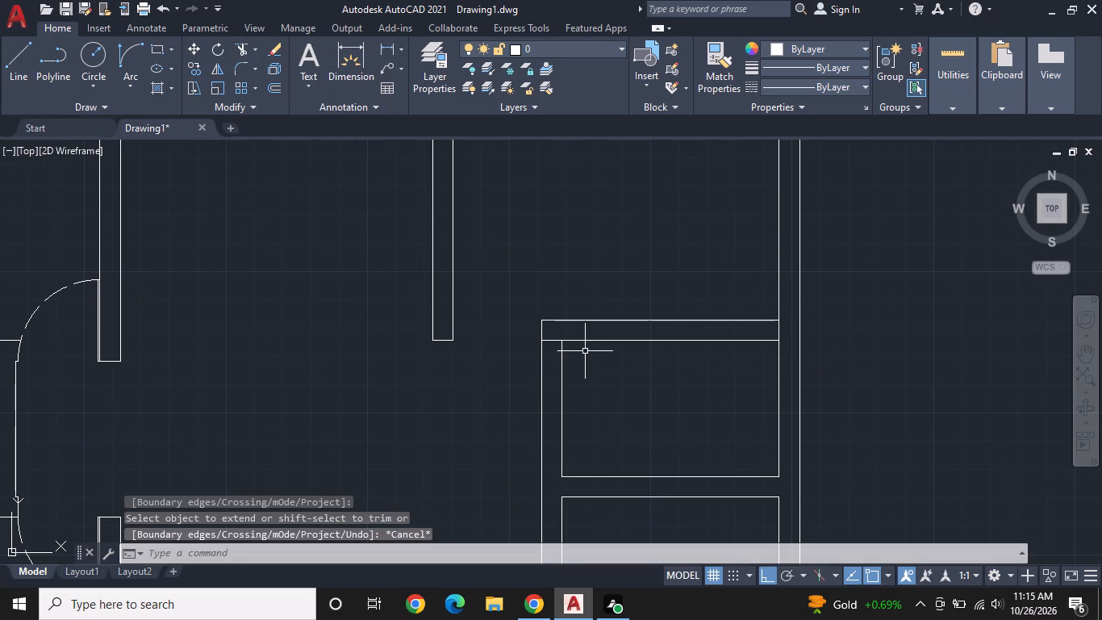
Draw a 2'6" line rightward along the extended wall line from its left end, finishing with a short upward tick about 5" long.
key(l)
key(space)
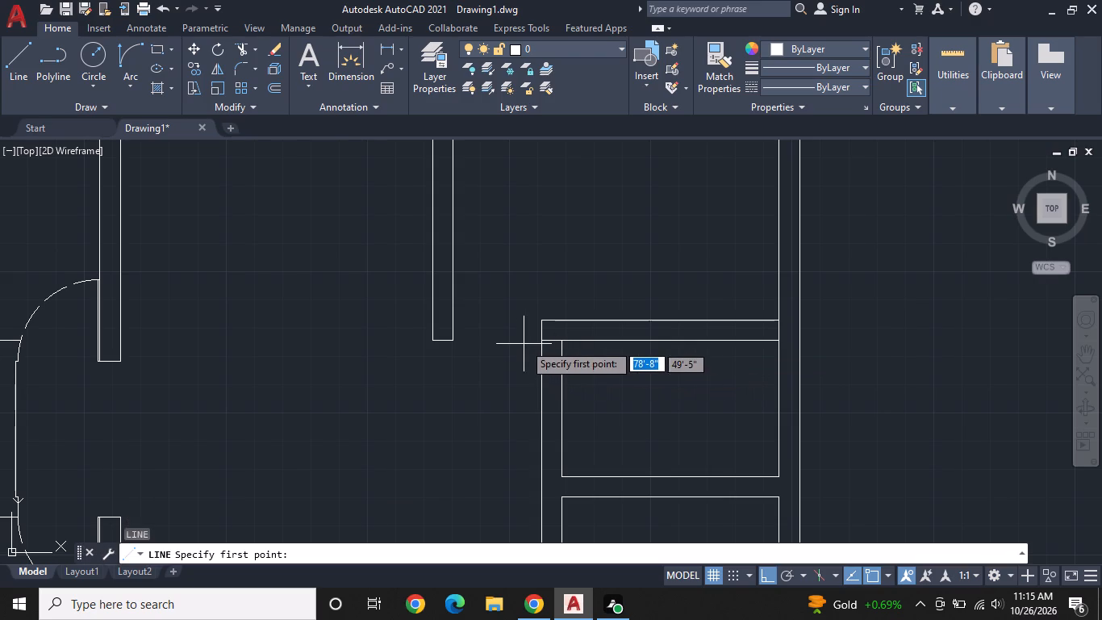
click(544, 343)
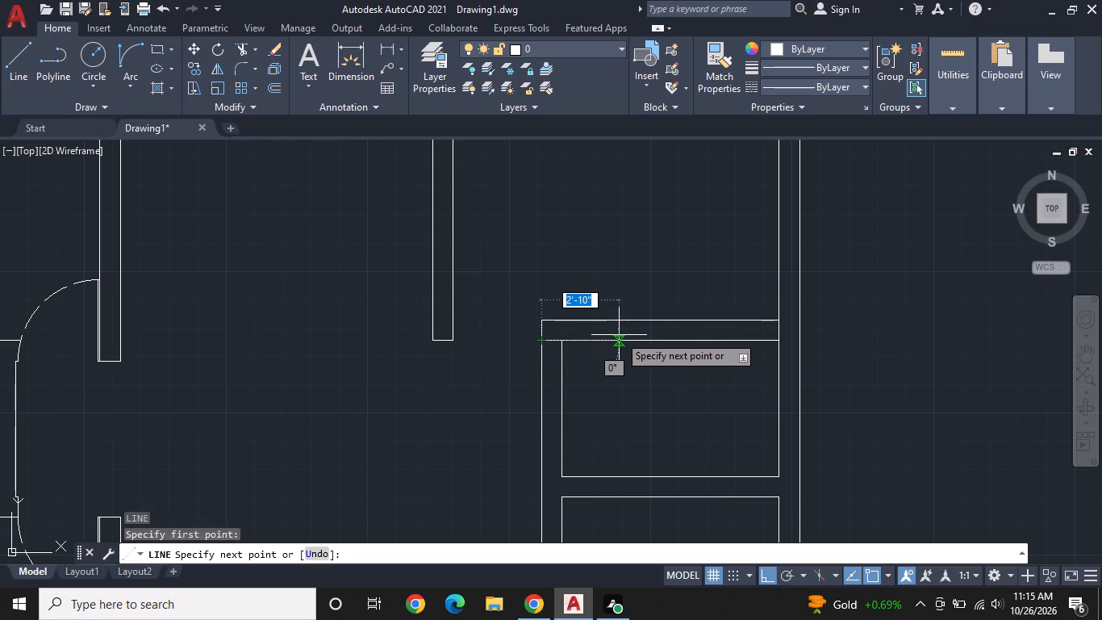
text(2'6")
key(Return)
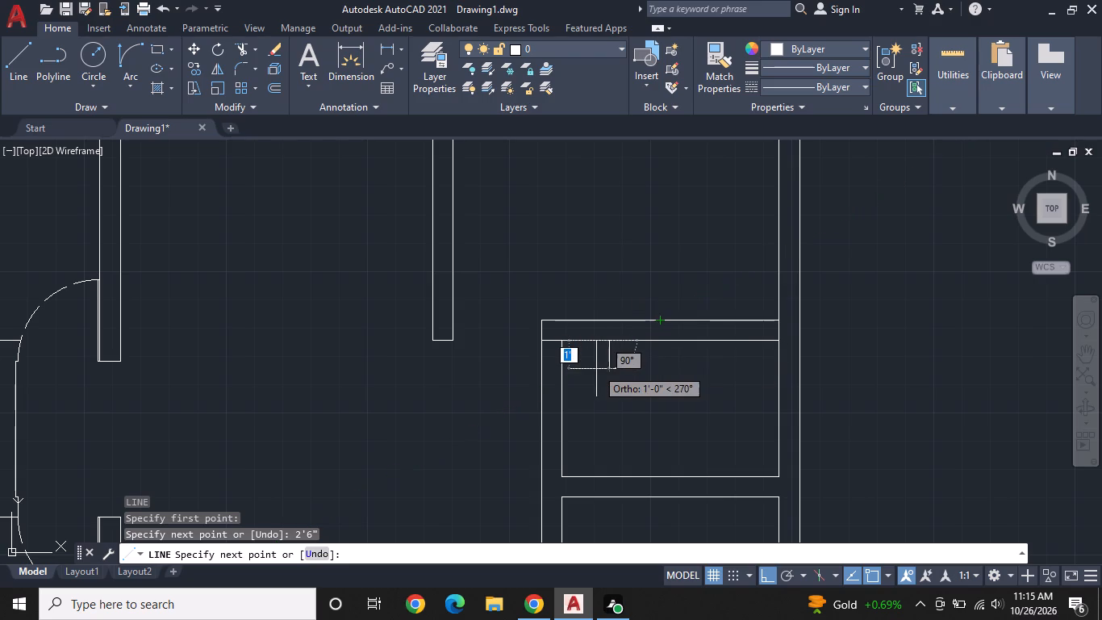
scroll(596, 369, up, 2)
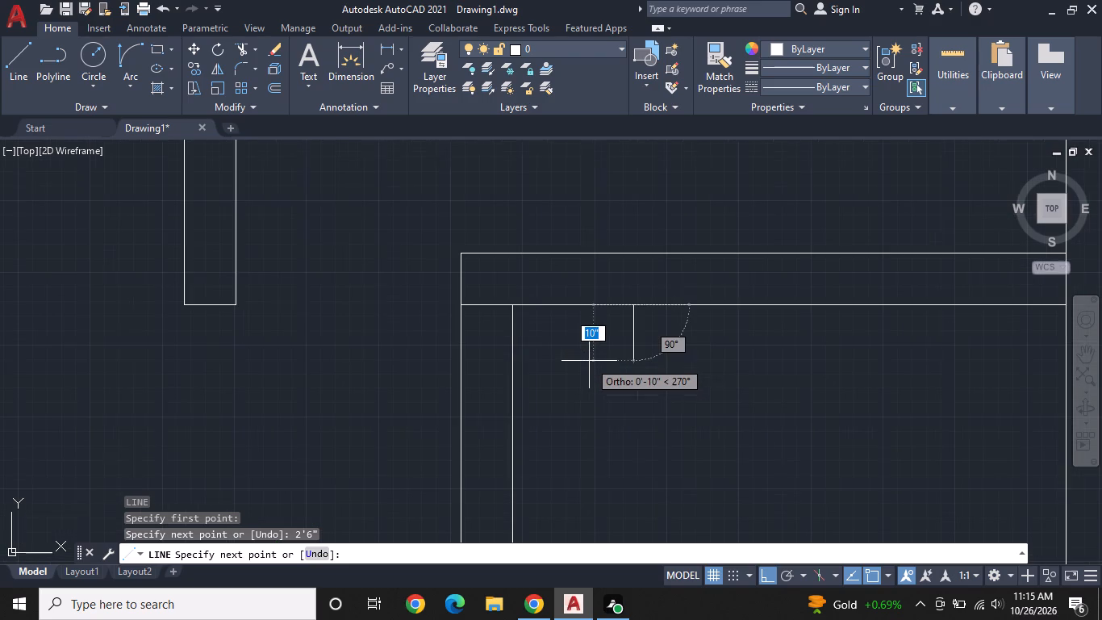
scroll(589, 361, up, 1)
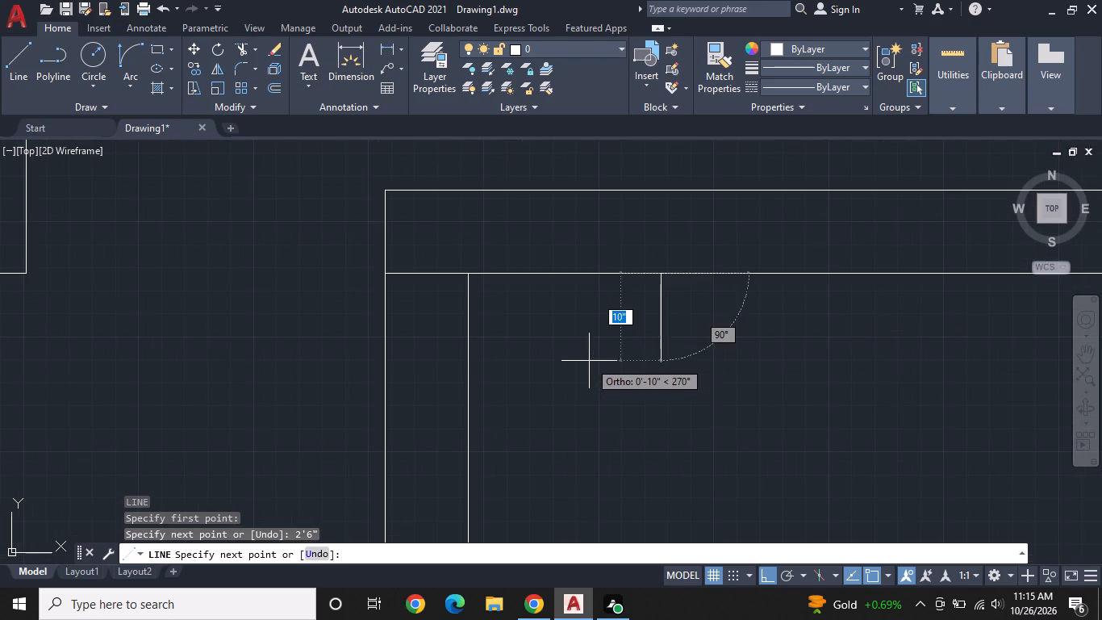
click(664, 224)
key(Escape)
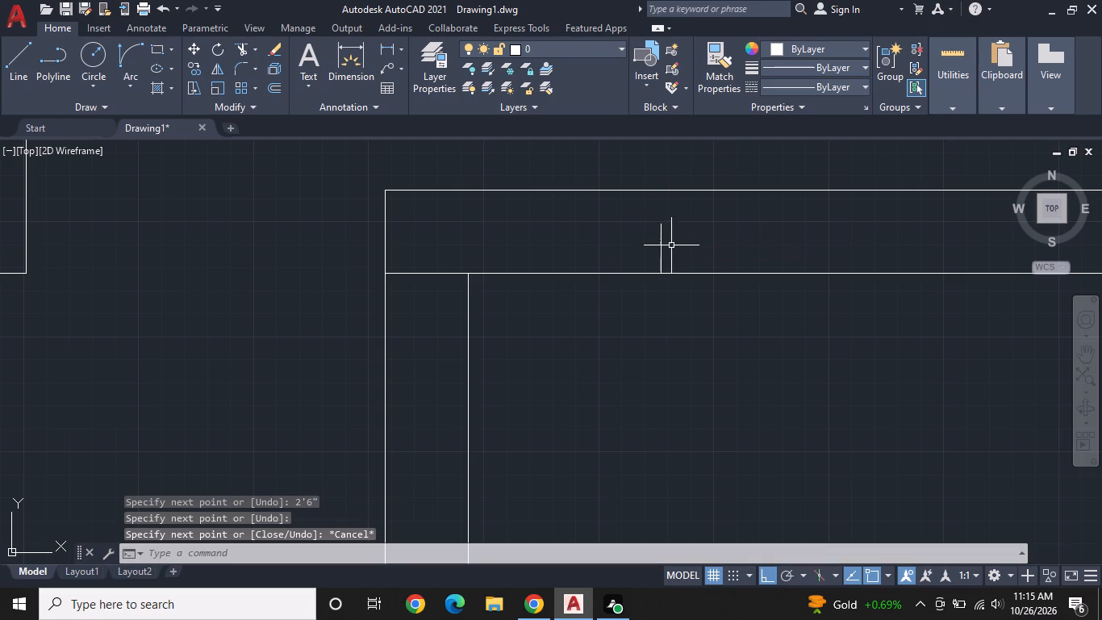
Draw a line about 2'6" down the outer left wall line from the same corner, ending in a short leftward tick.
middle_drag(658, 346, 732, 288)
scroll(732, 288, down, 2)
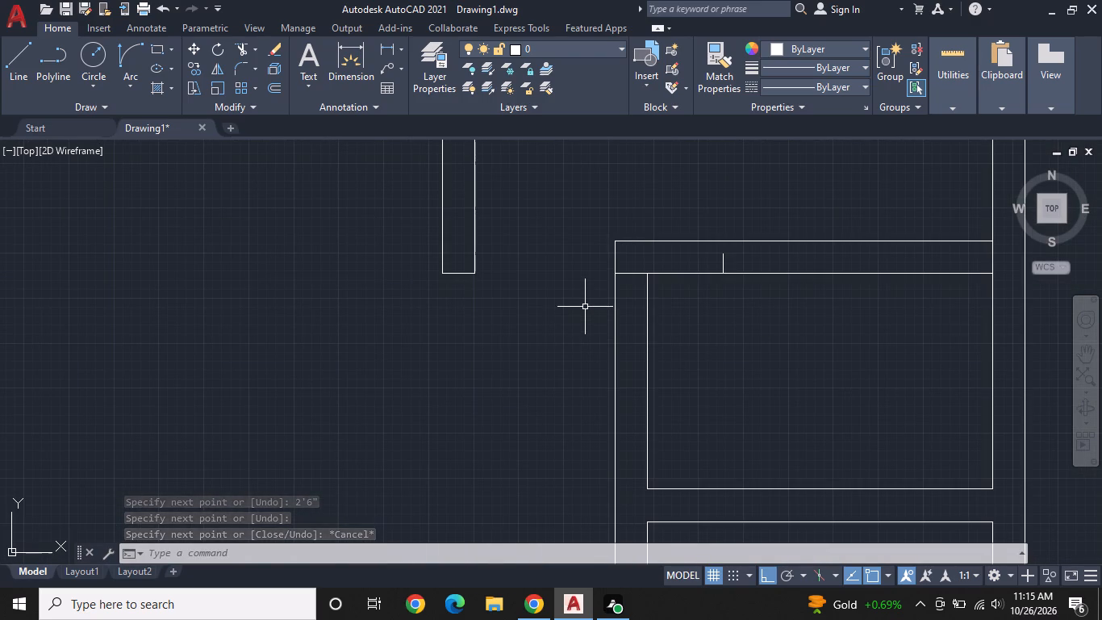
text(L)
key(space)
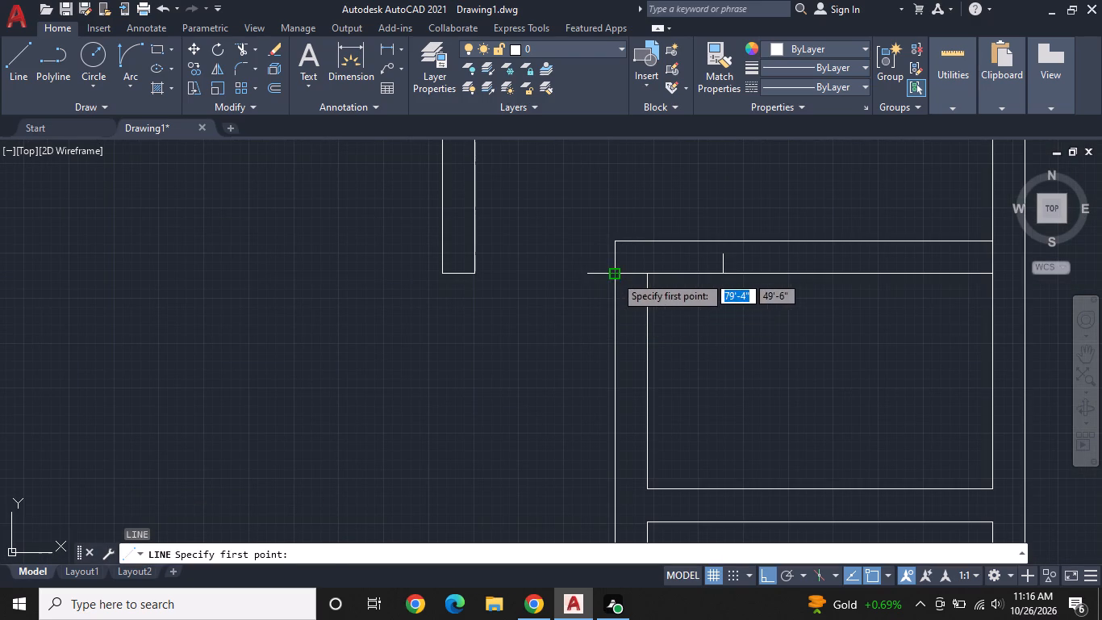
click(615, 275)
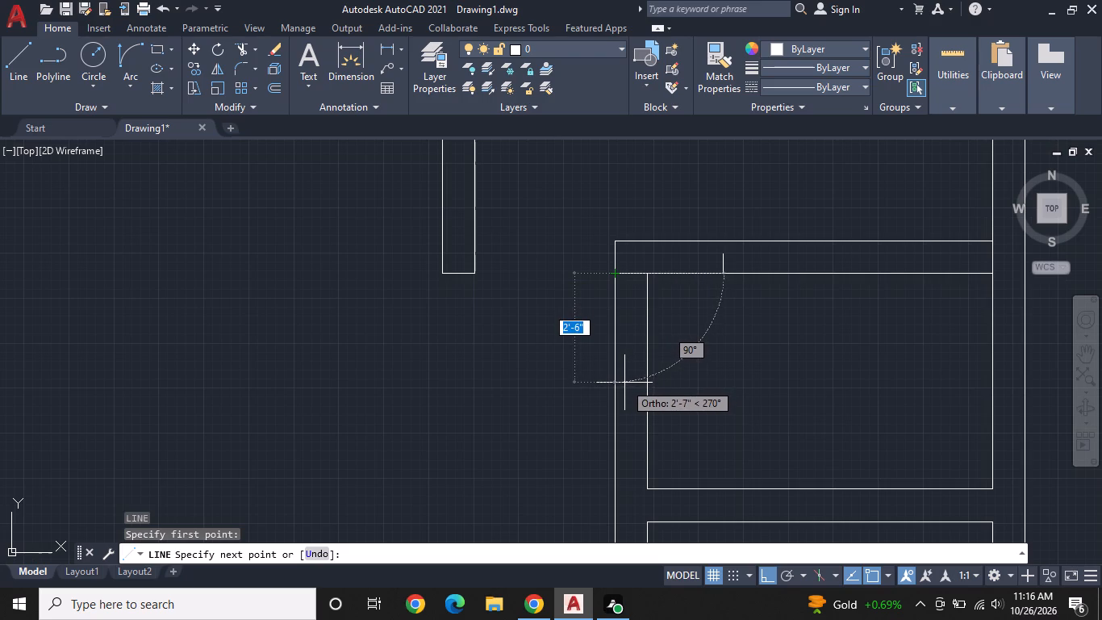
click(623, 381)
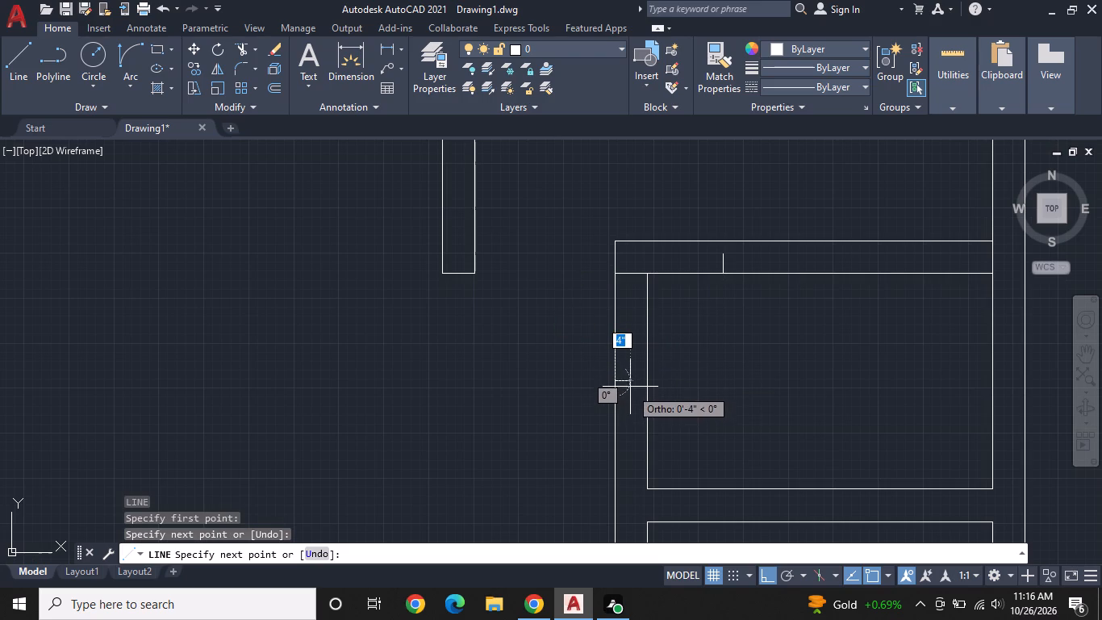
click(591, 390)
key(Escape)
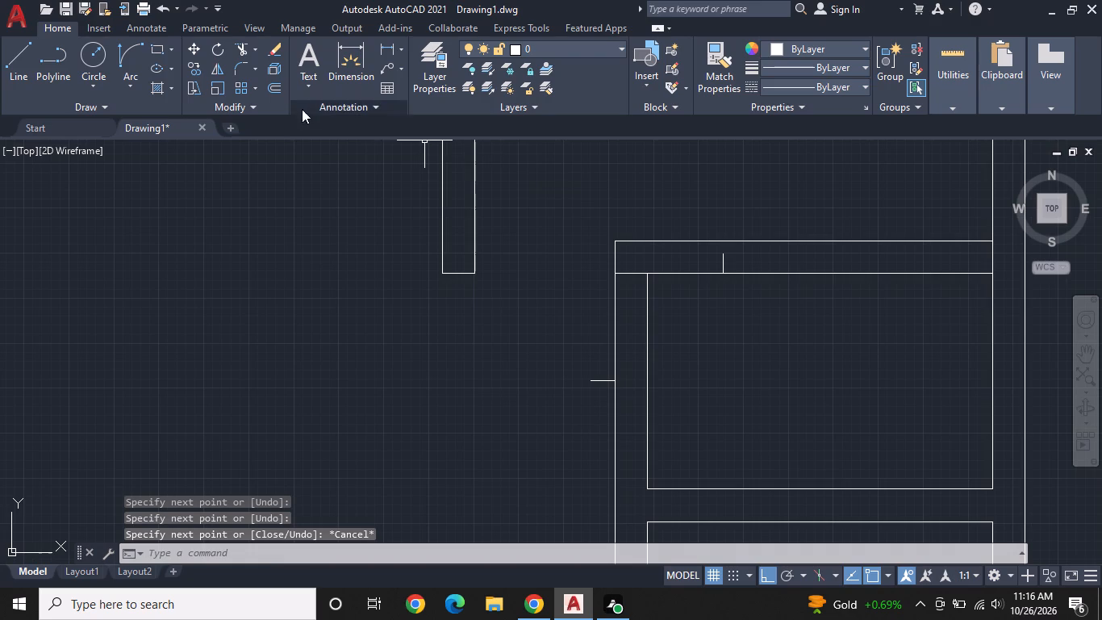
Draw a Start, End, Direction door-swing arc from the 2'6" horizontal line's right end to the vertical line's lower end.
click(120, 49)
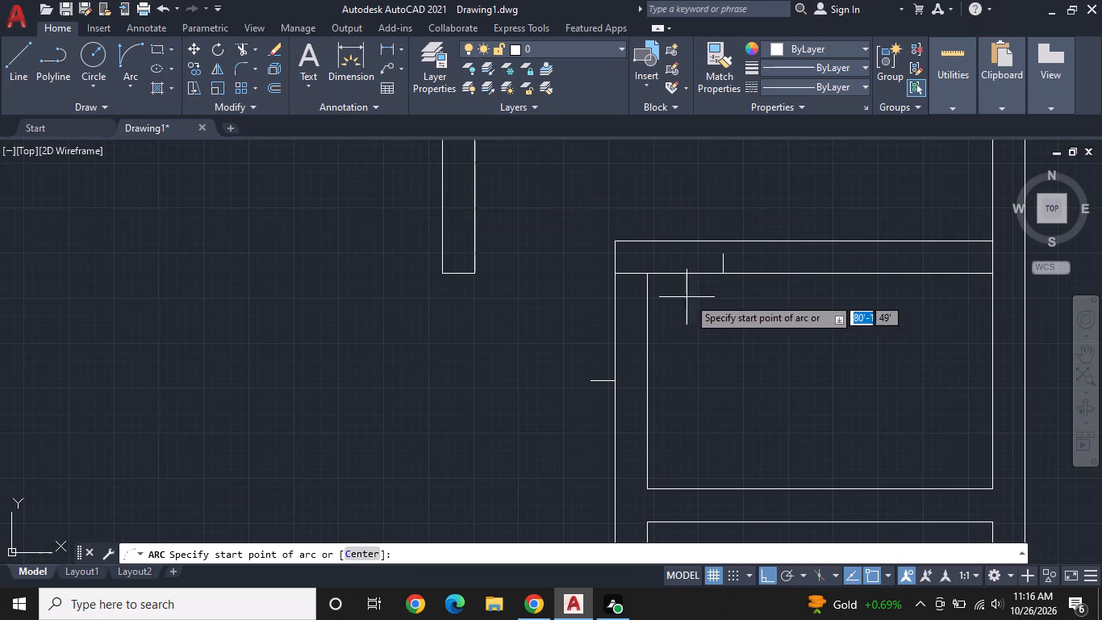
click(720, 274)
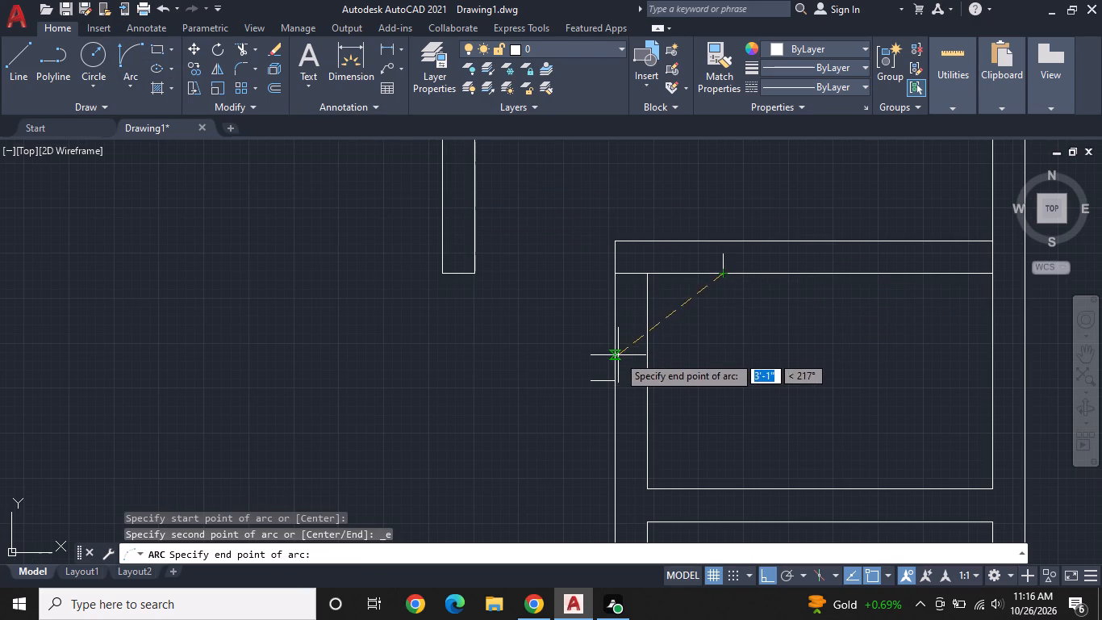
click(618, 379)
click(737, 375)
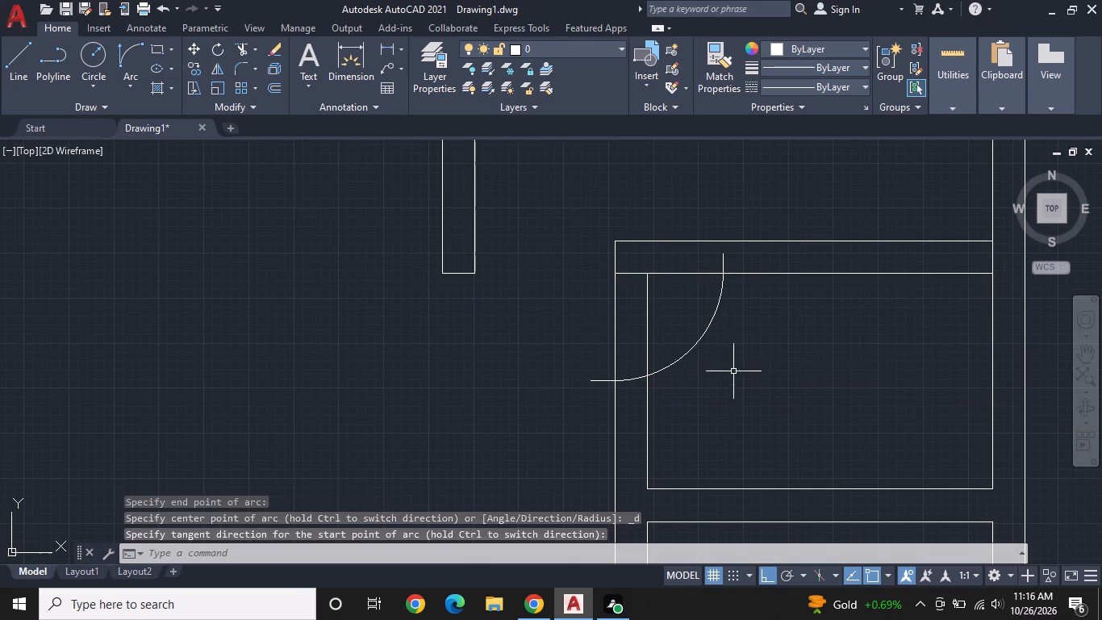
key(Escape)
Erase the two short tick lines at the ends of the 2'6" door-swing arc.
click(723, 263)
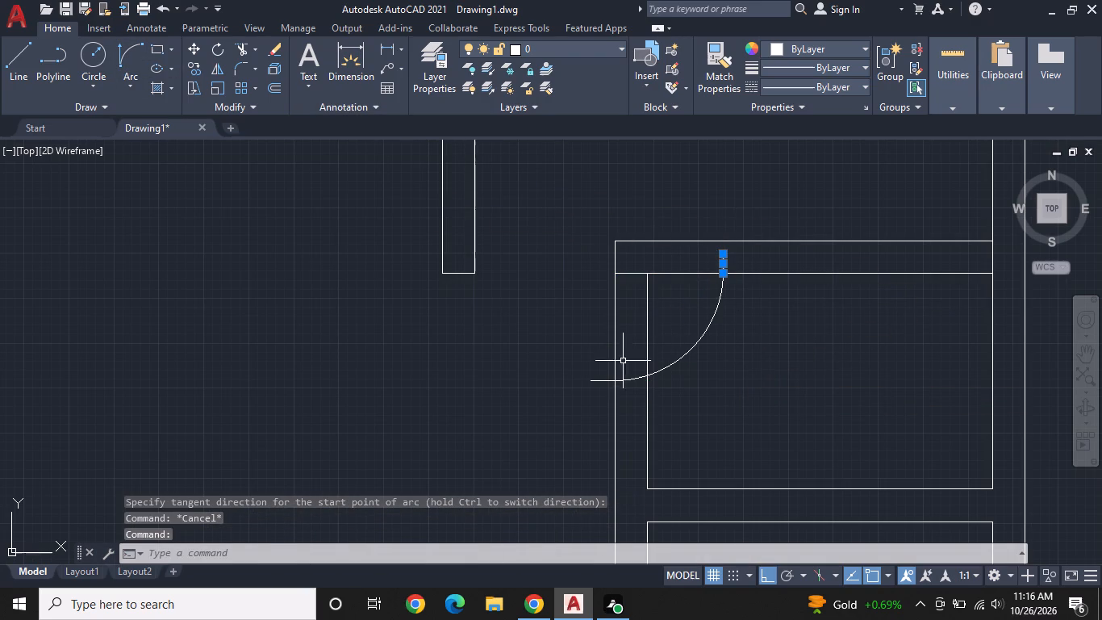
click(604, 379)
right_click(604, 379)
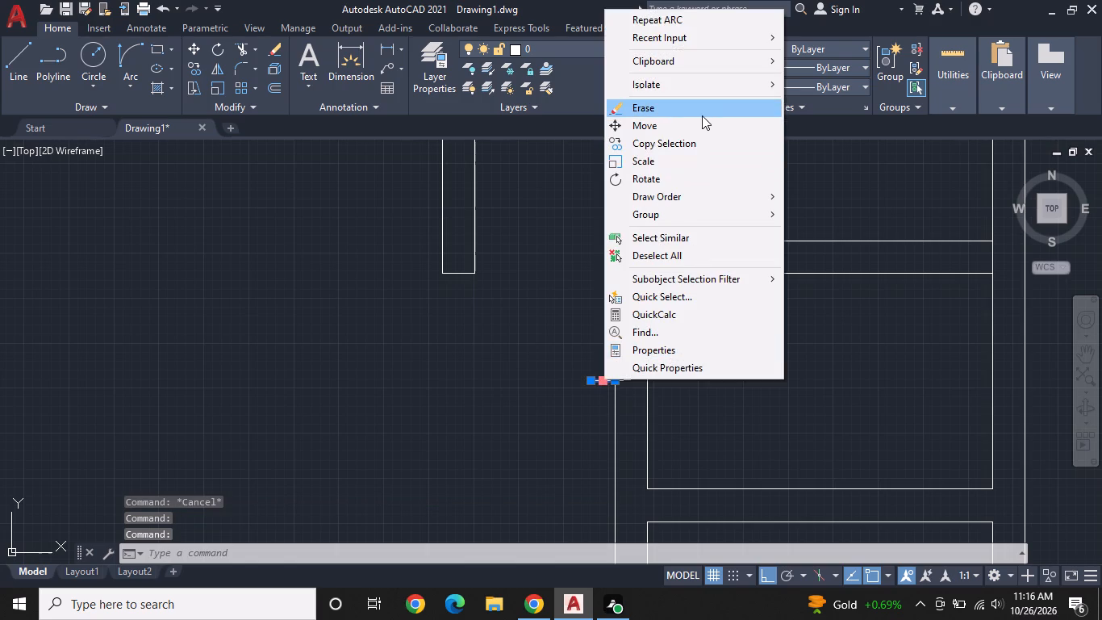
click(702, 115)
Change the new 2'6" door-swing arc's linetype to ACAD_ISO02W100.
click(716, 320)
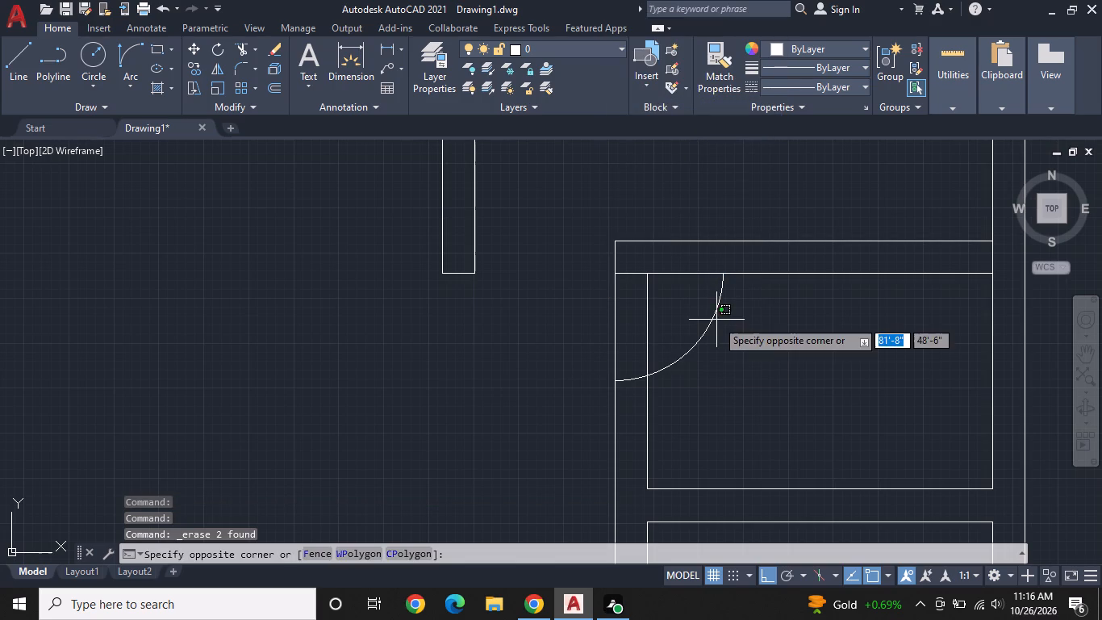
click(709, 317)
click(829, 91)
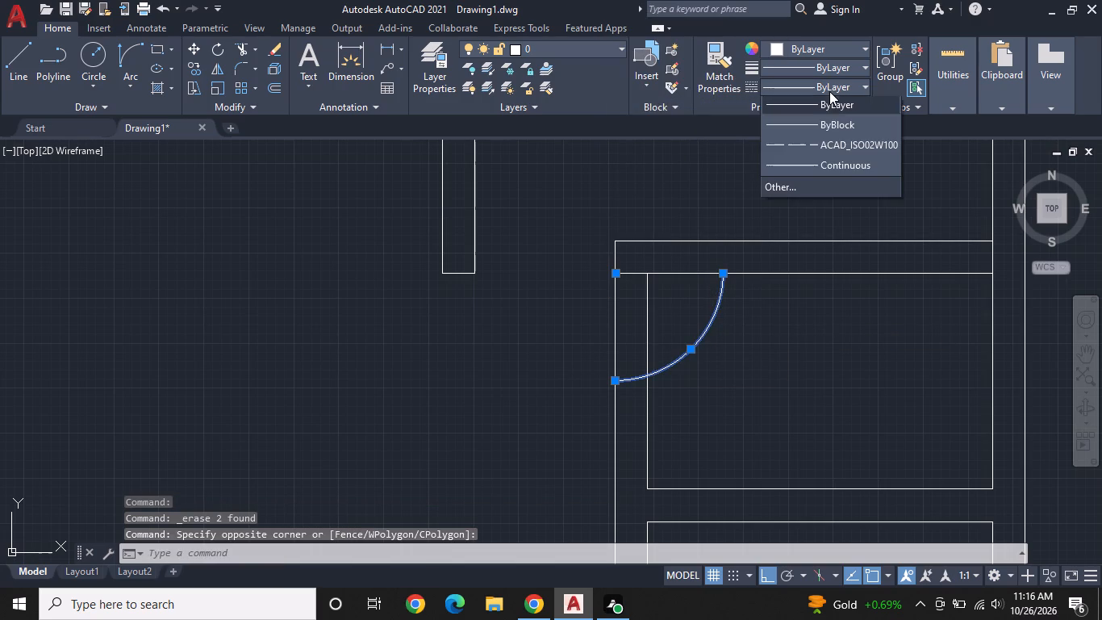
click(823, 149)
key(Escape)
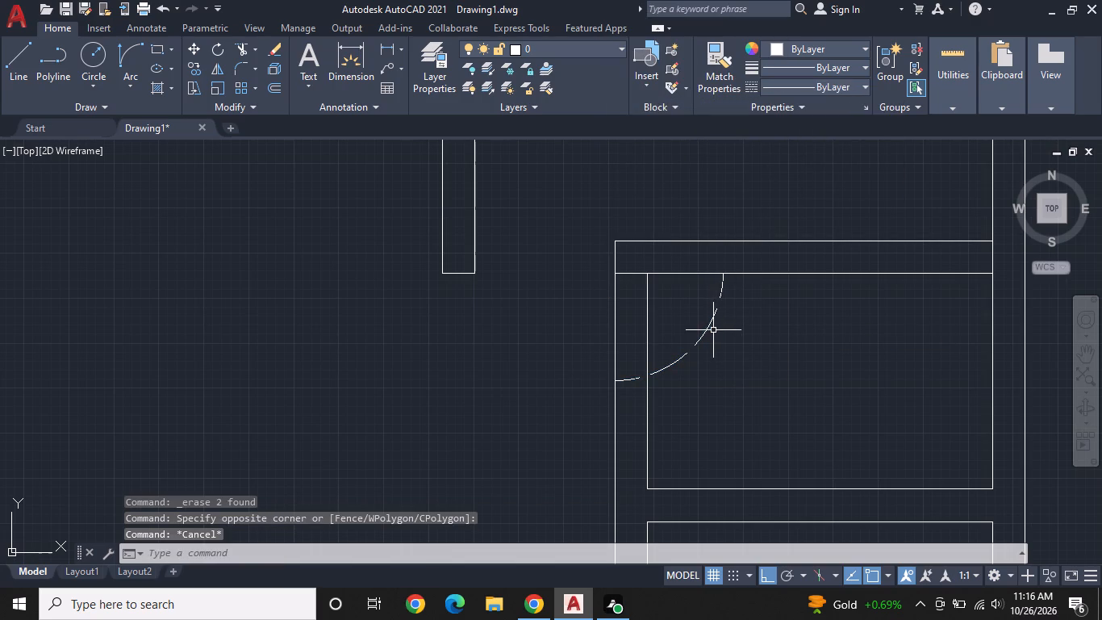
Offset the 2'6" horizontal door line 1" downward, toward the swing arc, to form the door leaf.
middle_drag(713, 330, 758, 261)
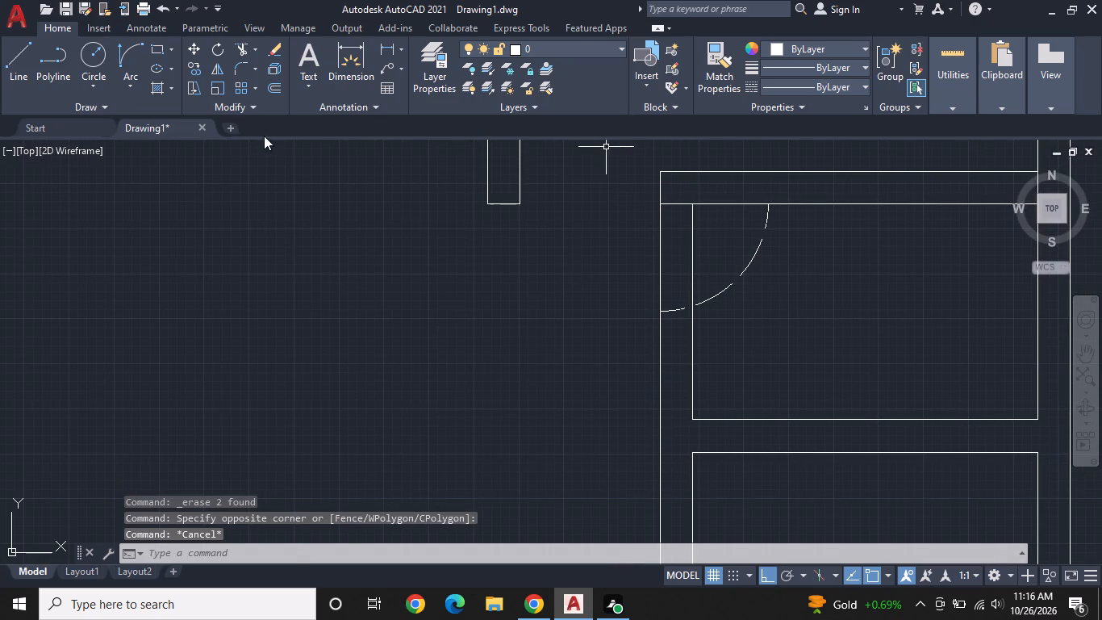
click(278, 82)
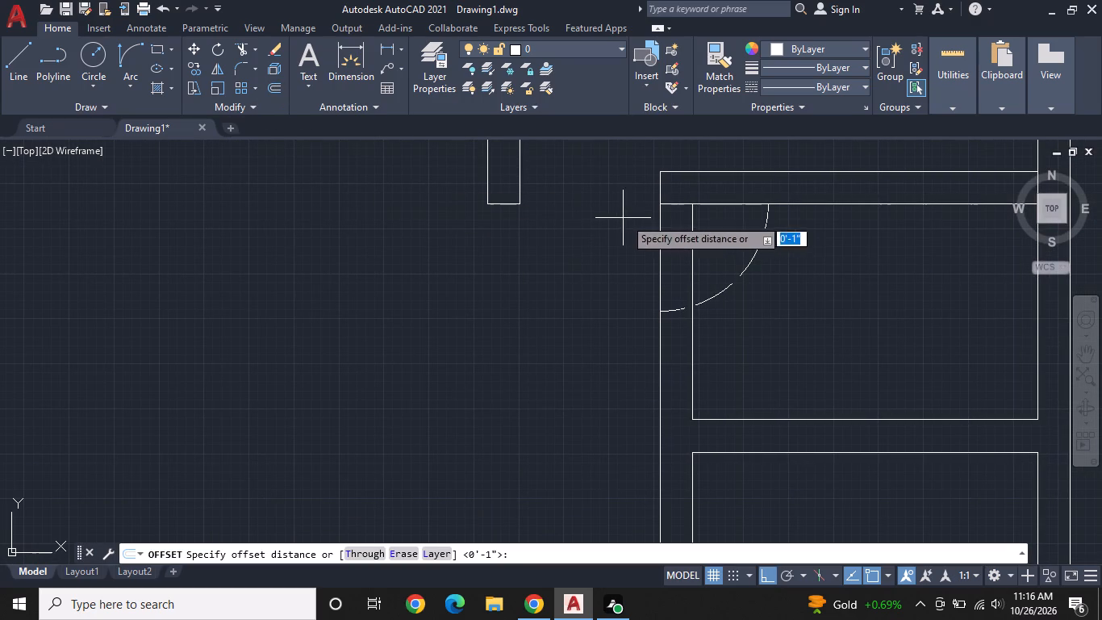
key(space)
click(691, 205)
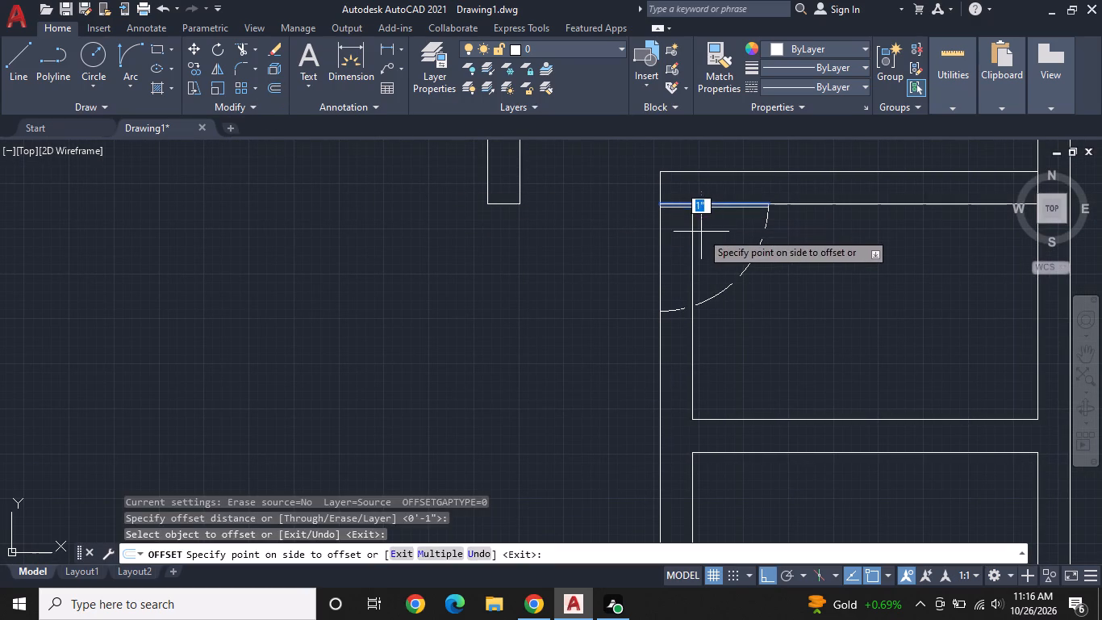
click(701, 232)
key(Escape)
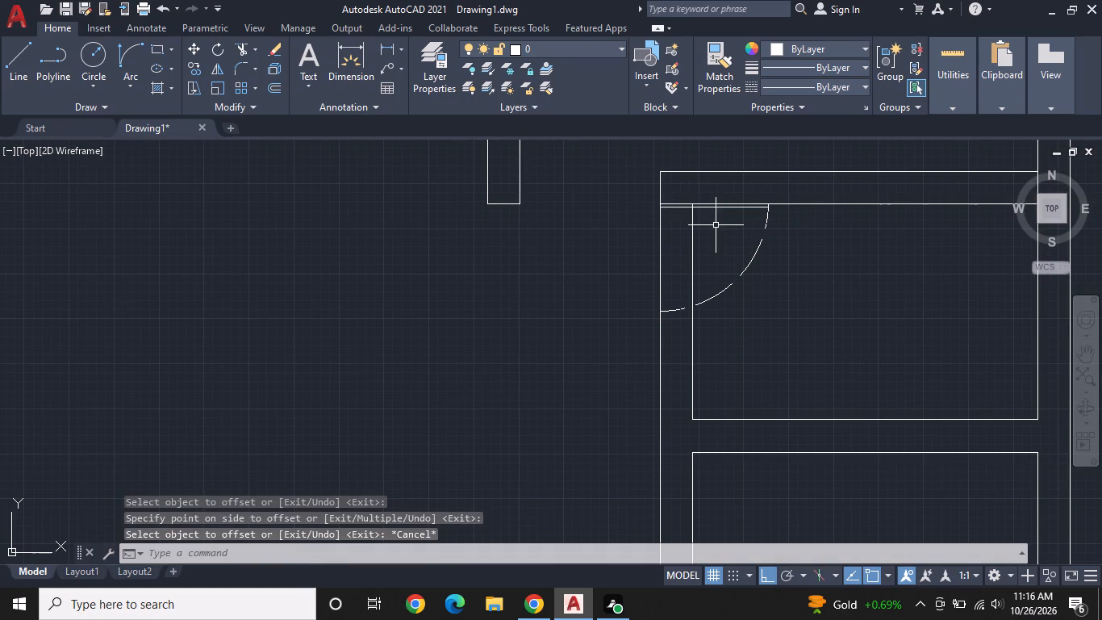
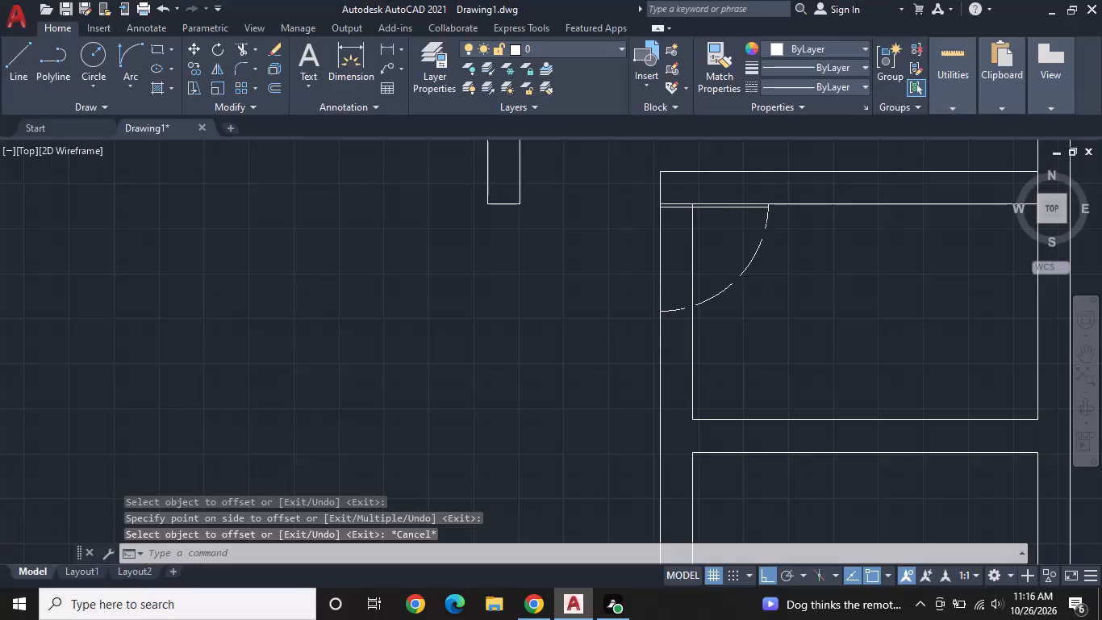
Trim the outer wall line out of the 2'6" door opening, between the door leaf and the lower end of the swing arc.
scroll(717, 228, down, 1)
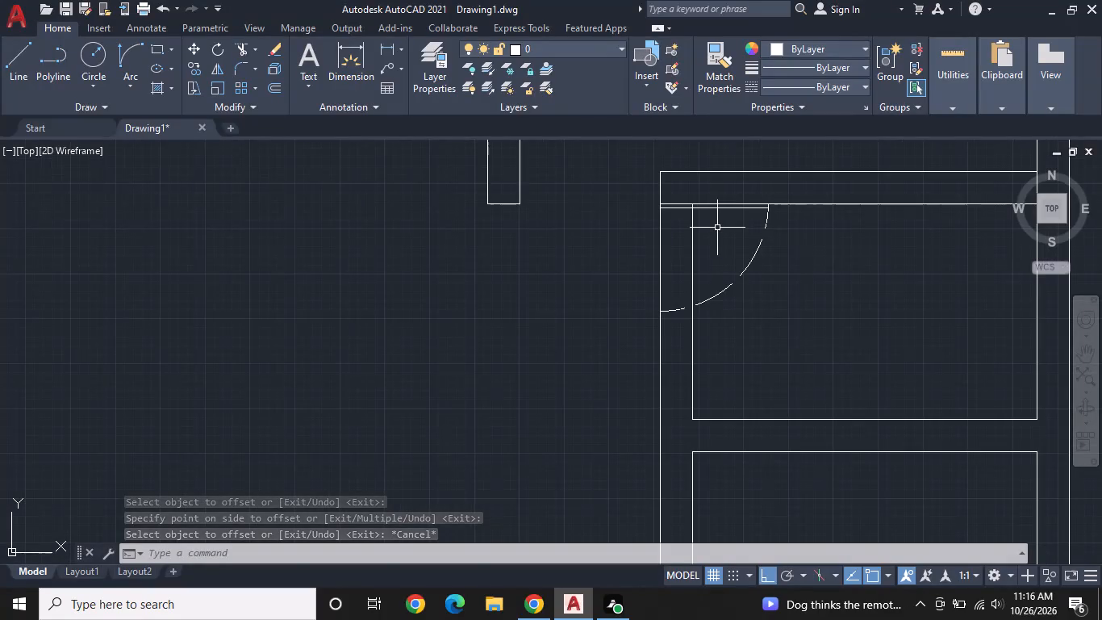
text(TR)
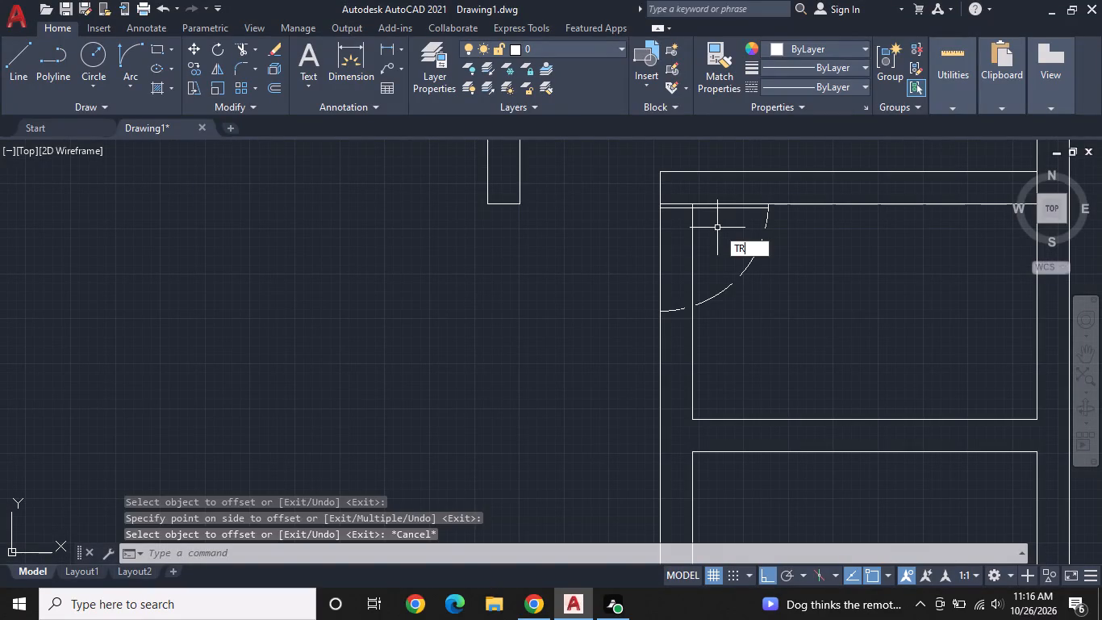
key(space)
click(667, 270)
click(602, 300)
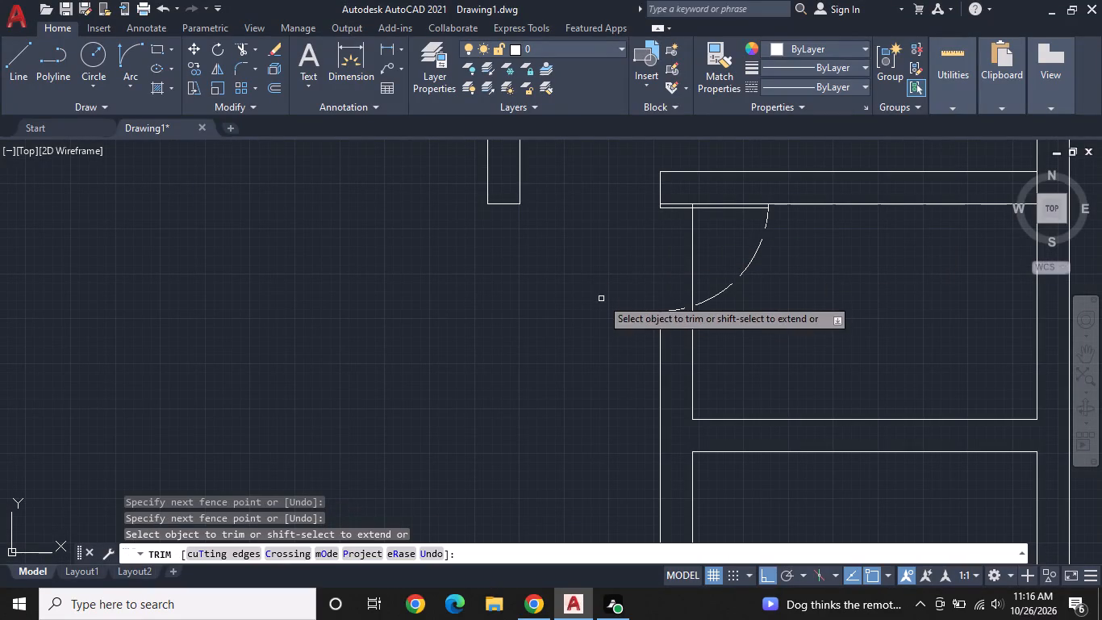
middle_drag(617, 278, 638, 246)
key(Escape)
Extend the 9" wall stub left of the 2'6" door 2'6" downward, drawing both sides and a 9" closing end.
middle_drag(638, 246, 647, 263)
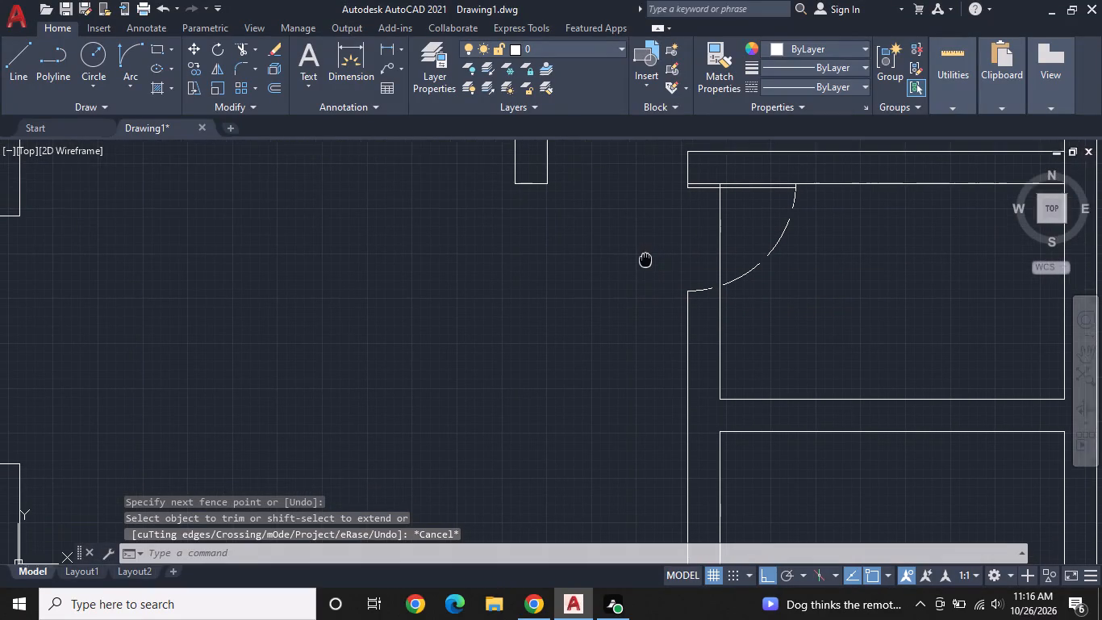
middle_drag(647, 263, 648, 263)
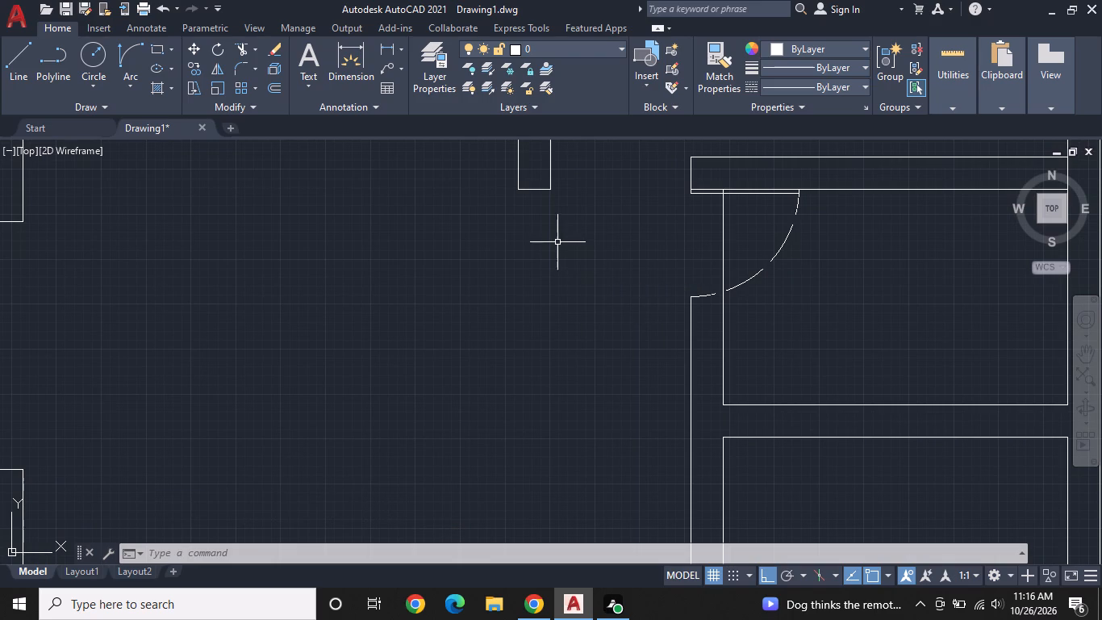
click(15, 48)
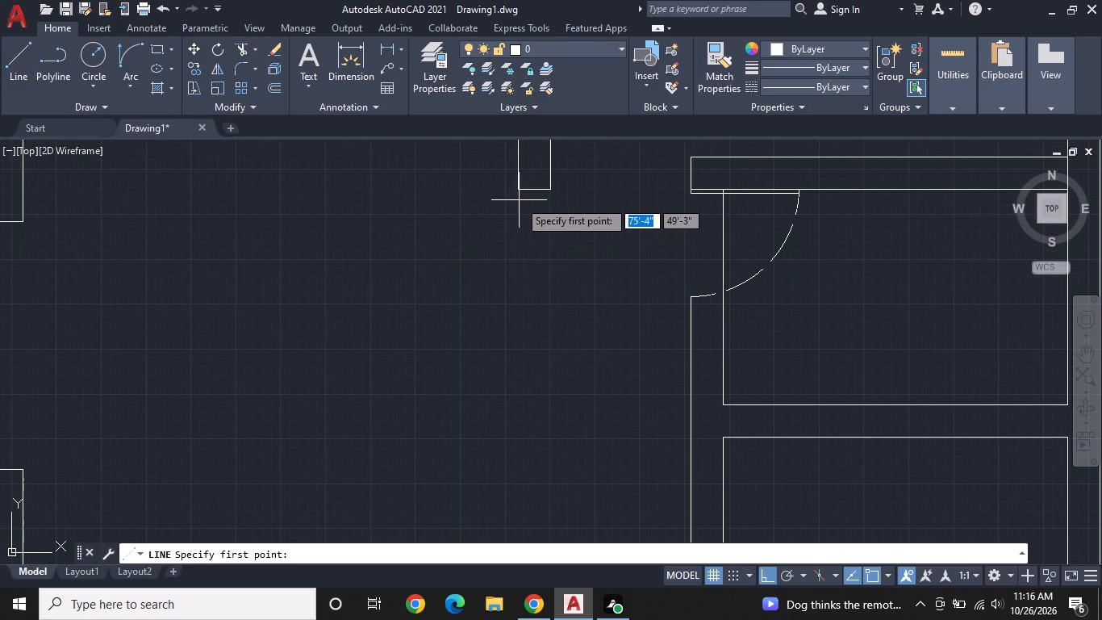
click(521, 186)
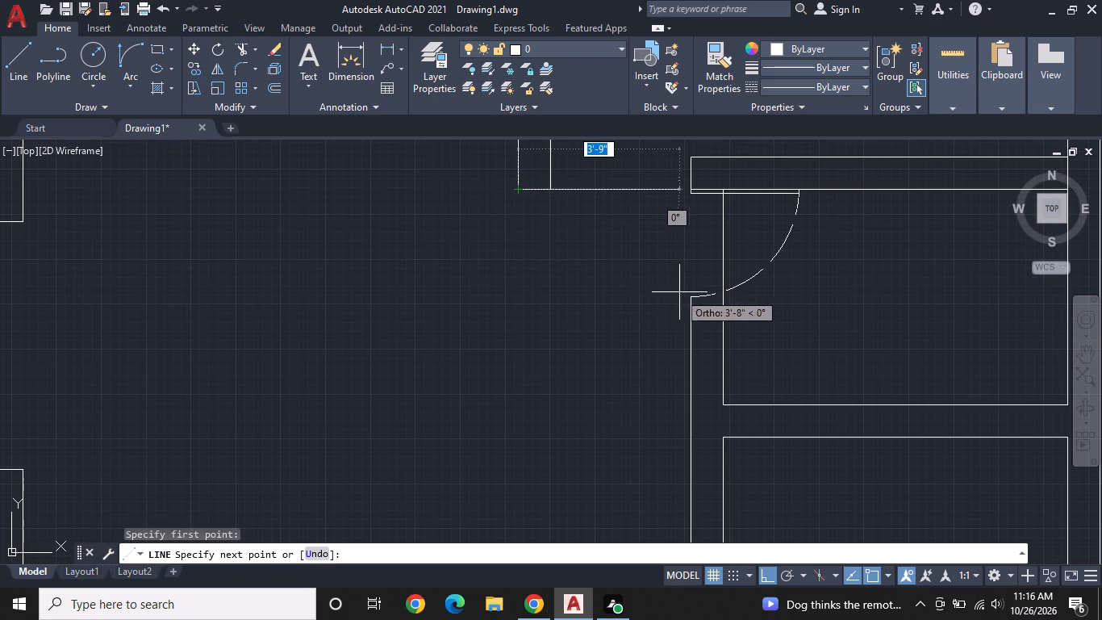
click(517, 299)
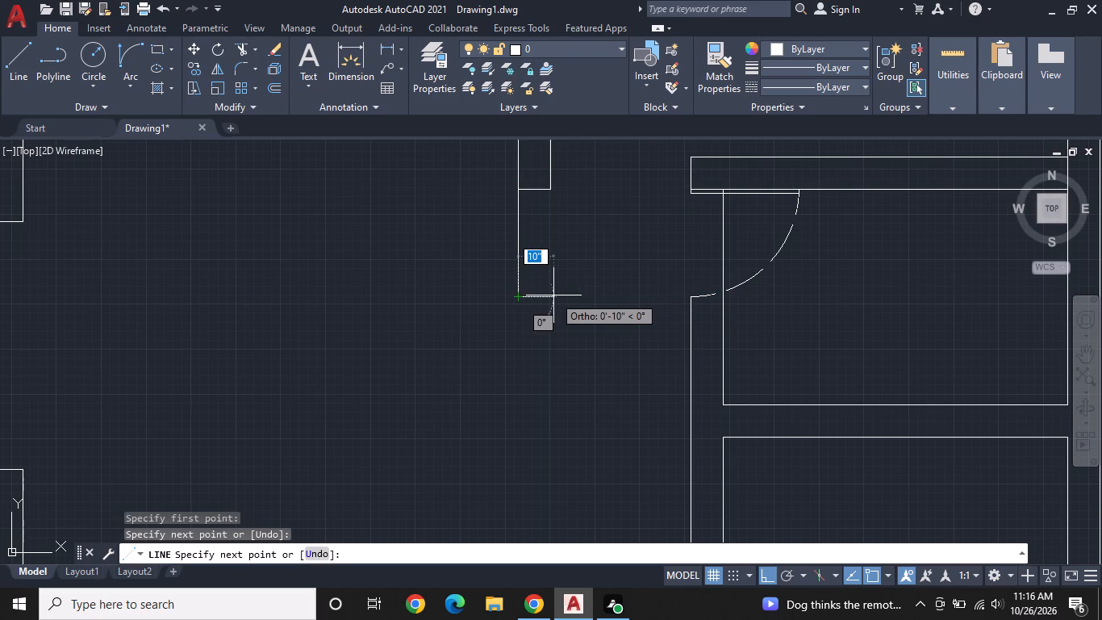
key(9)
key(shift+quotedbl)
key(Return)
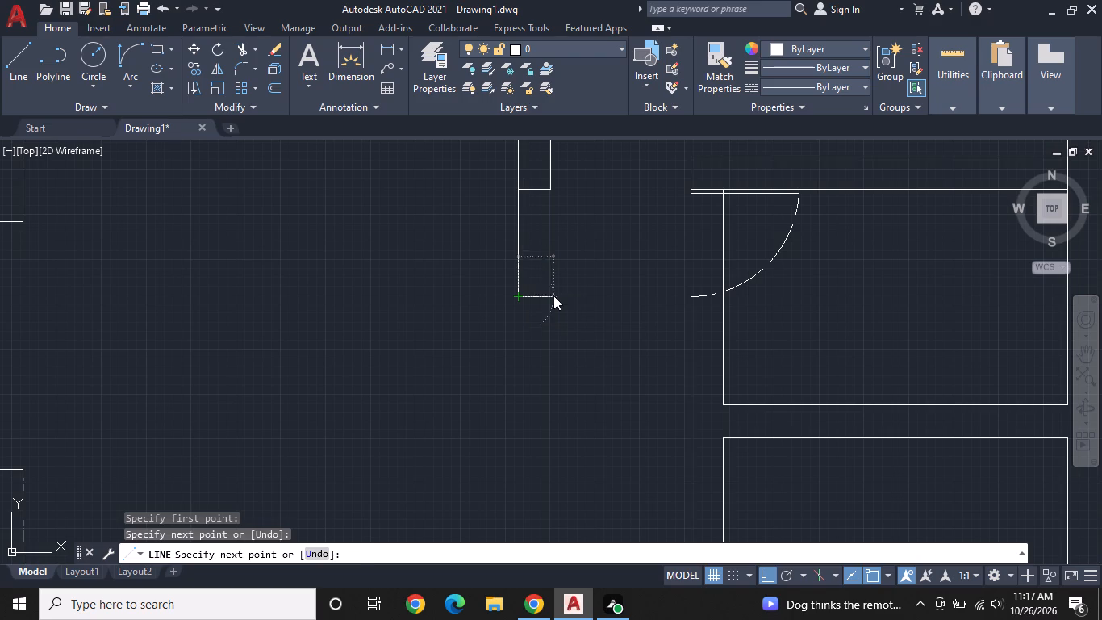
click(549, 187)
key(Escape)
Erase the old end line crossing the extended wall stub.
click(534, 187)
click(534, 207)
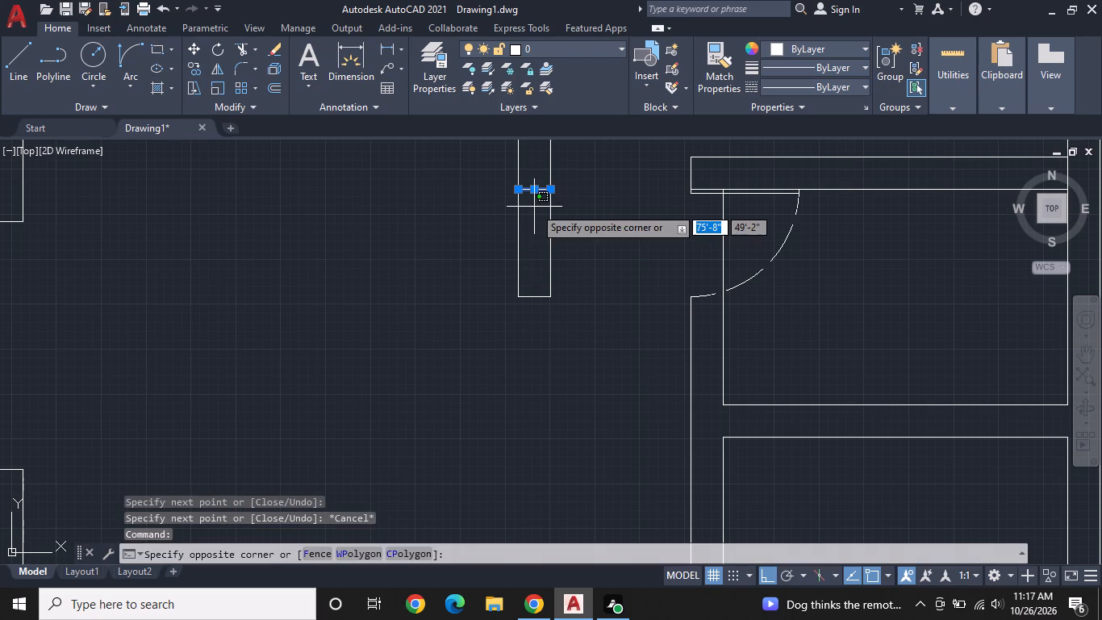
right_click(534, 207)
click(569, 299)
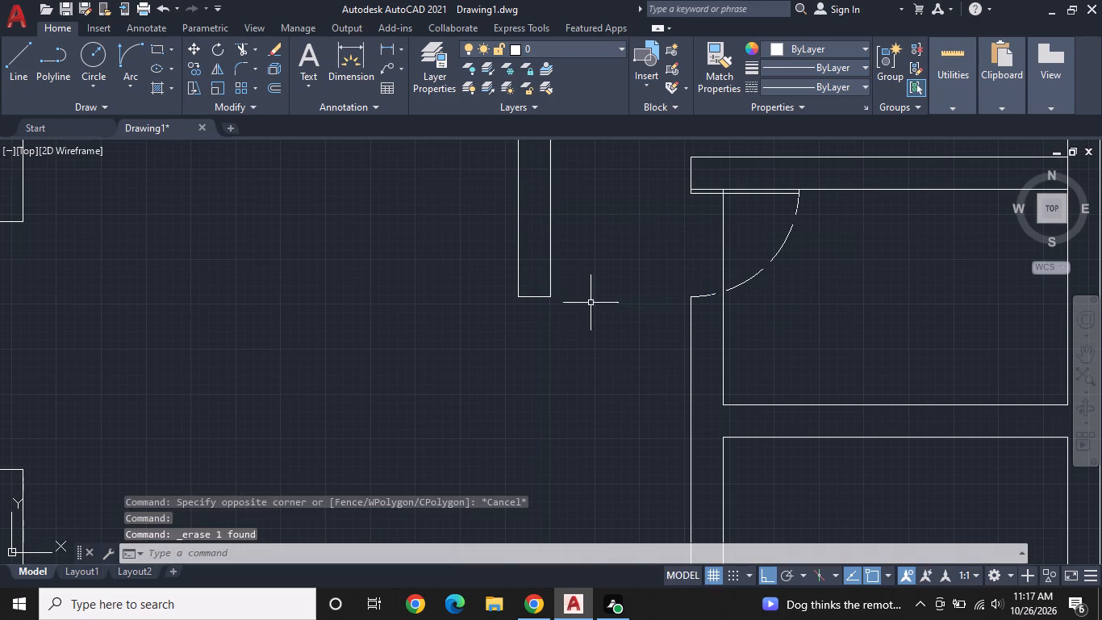
key(Escape)
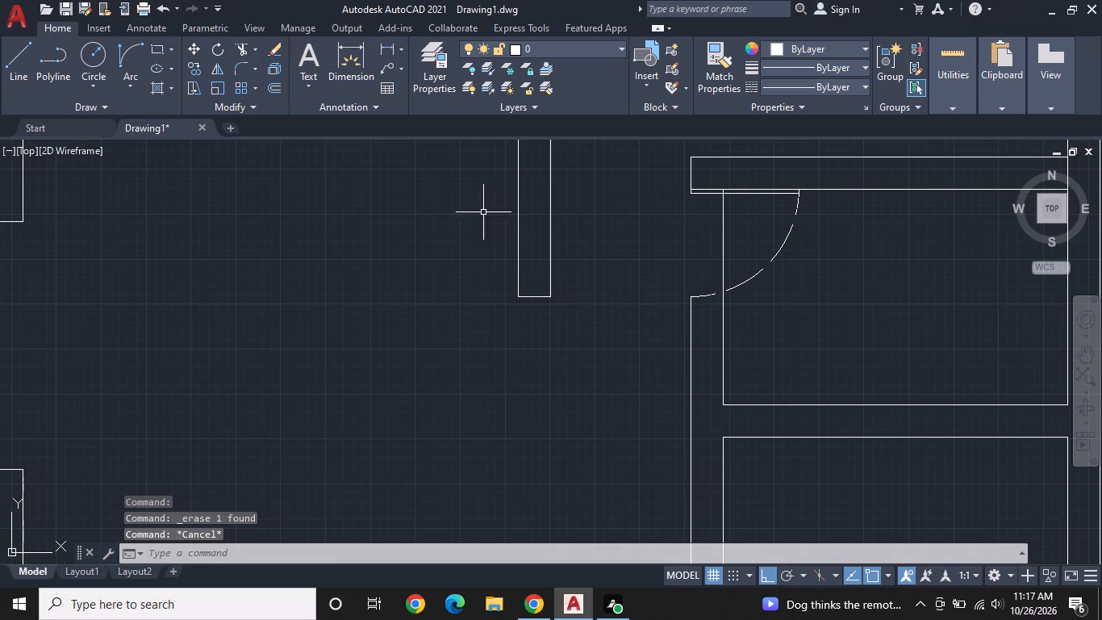
Draw a 3' line upward from the wall stub's lower-right corner, ending with a tick about 4" long into the wall.
text(L)
key(space)
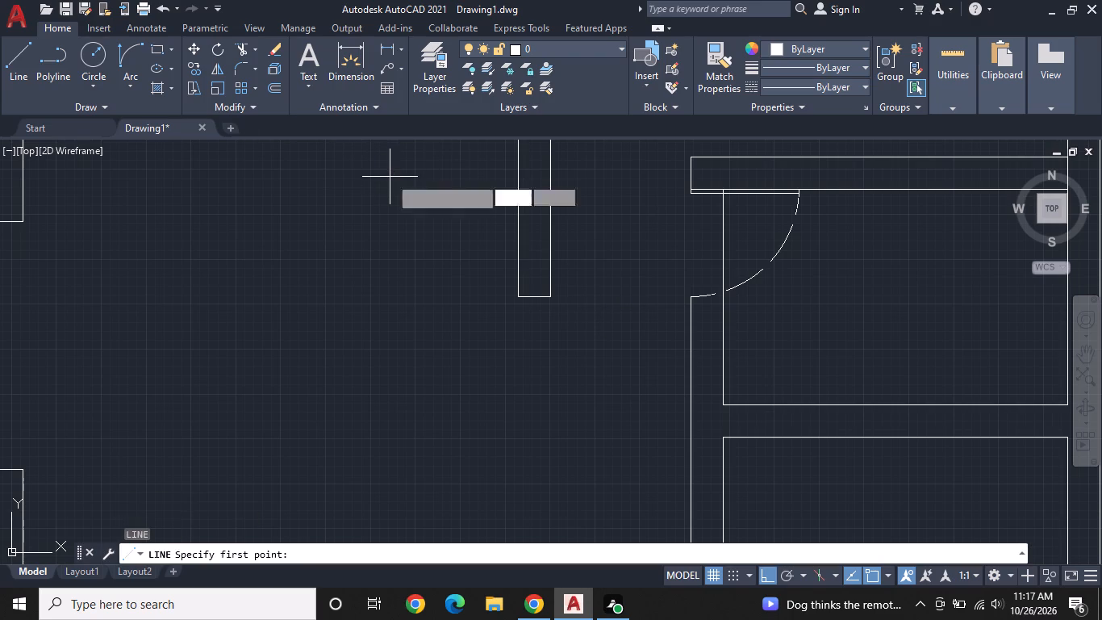
click(553, 296)
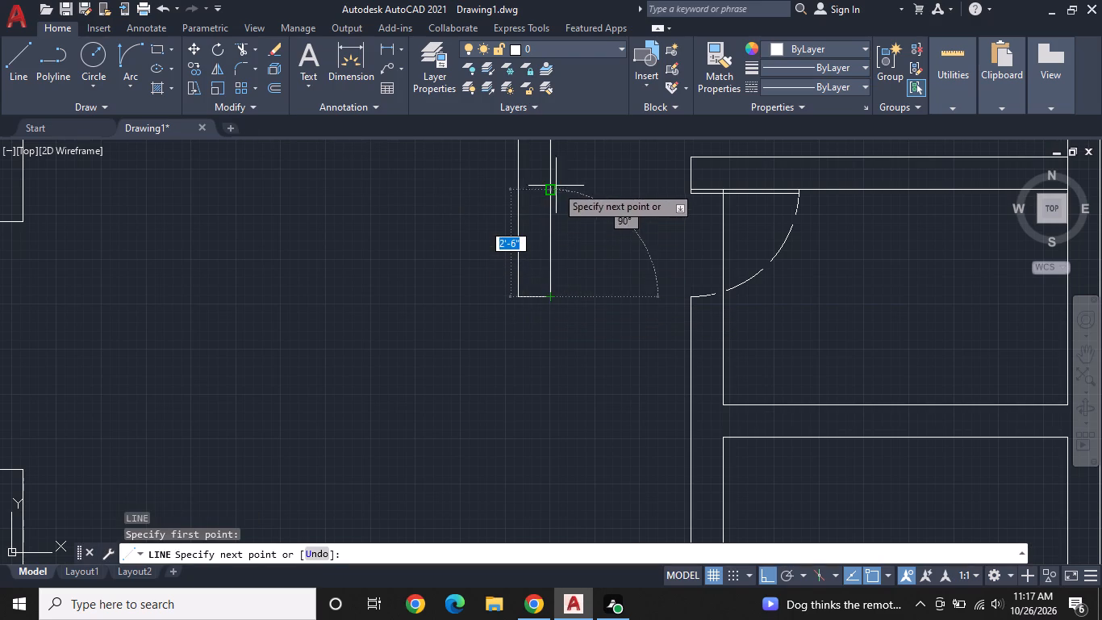
text(3')
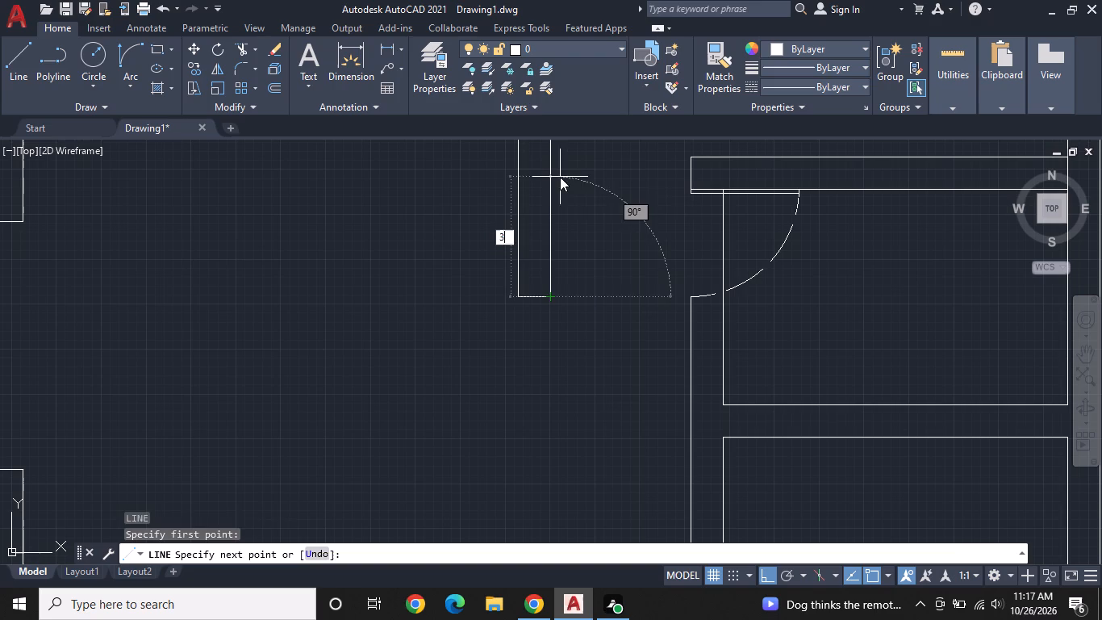
key(Return)
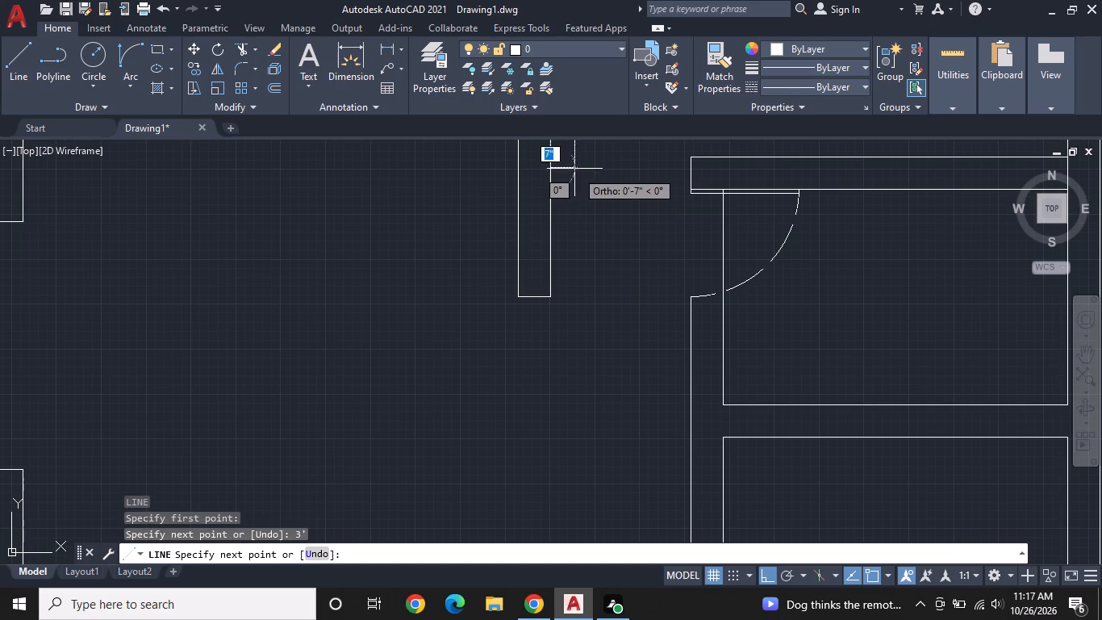
middle_drag(536, 174, 543, 345)
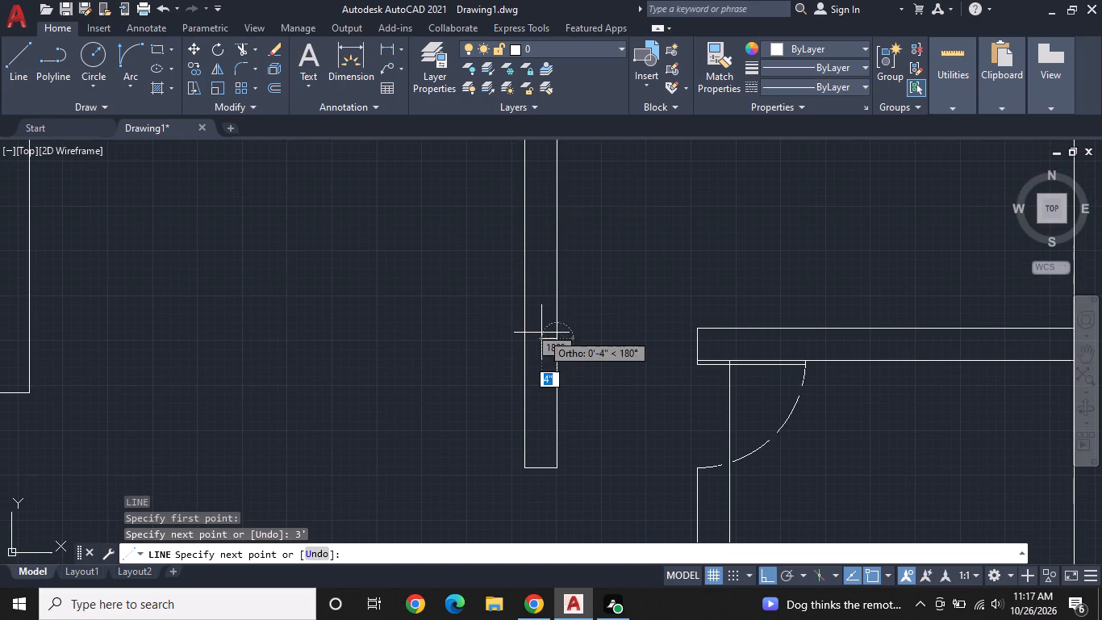
scroll(541, 341, up, 2)
click(541, 337)
key(space)
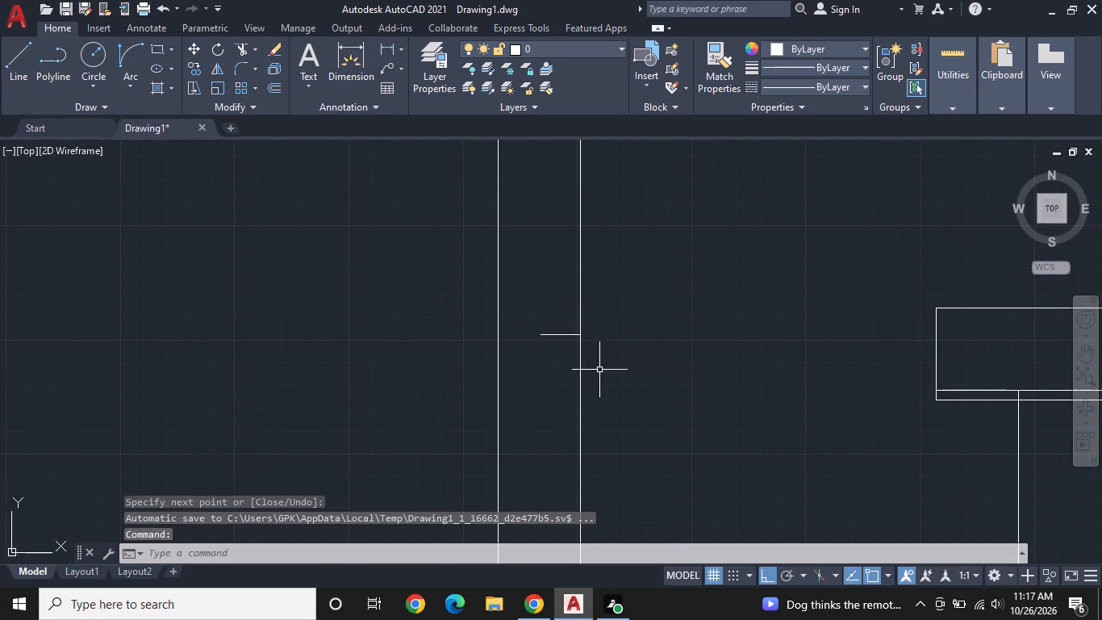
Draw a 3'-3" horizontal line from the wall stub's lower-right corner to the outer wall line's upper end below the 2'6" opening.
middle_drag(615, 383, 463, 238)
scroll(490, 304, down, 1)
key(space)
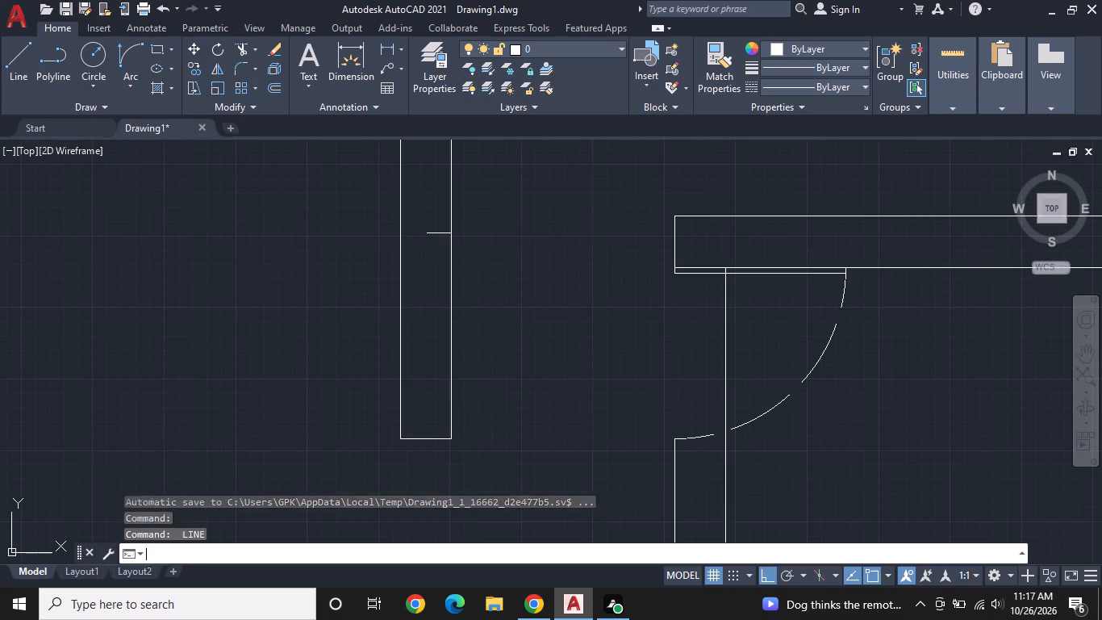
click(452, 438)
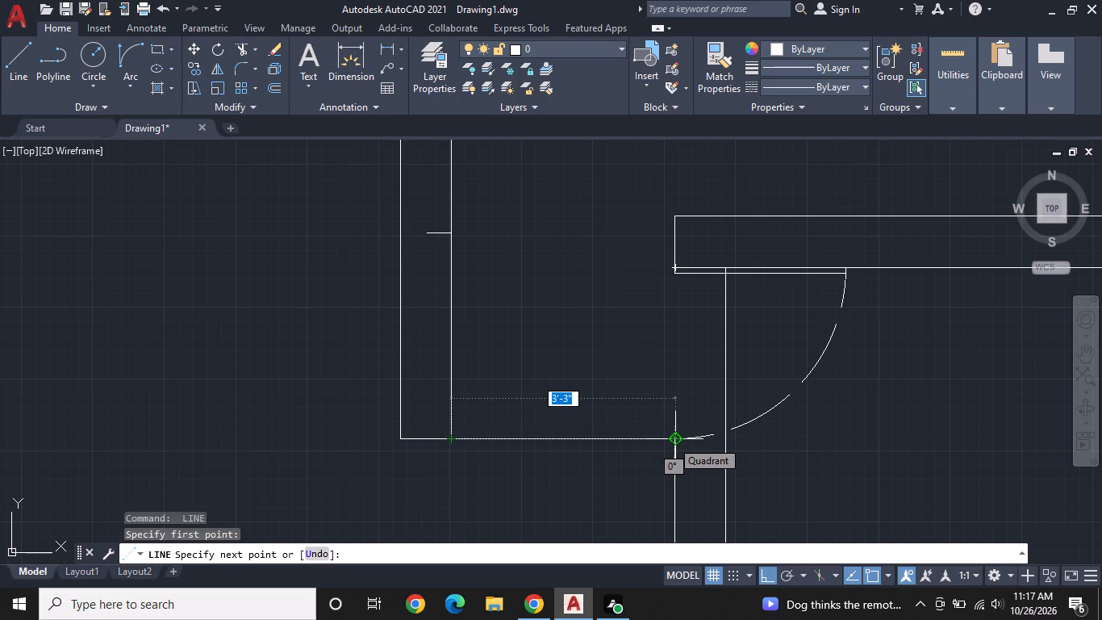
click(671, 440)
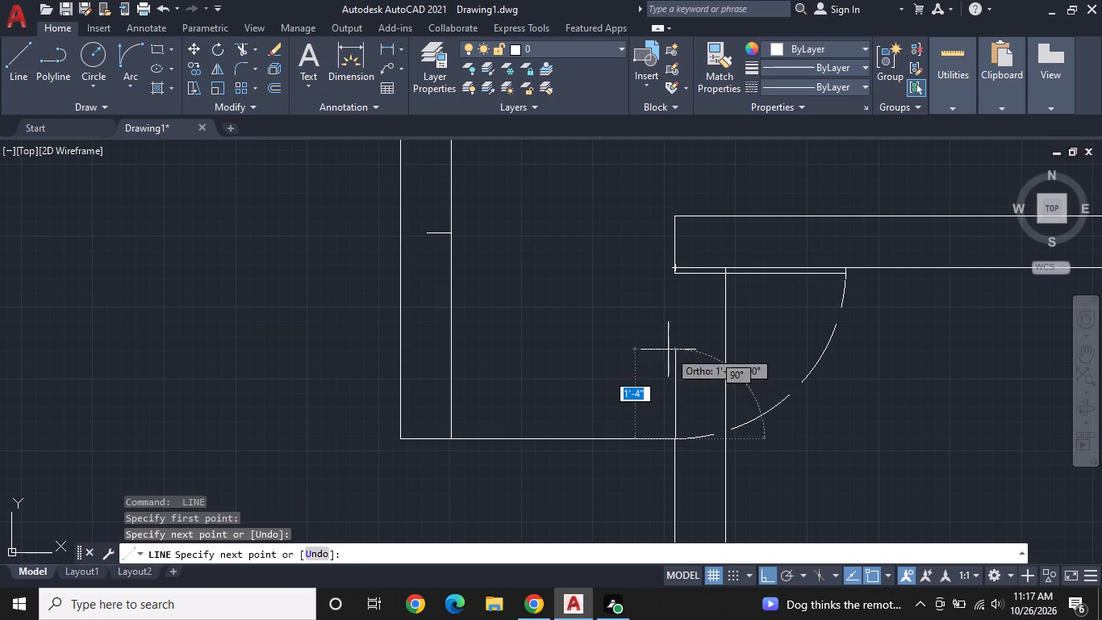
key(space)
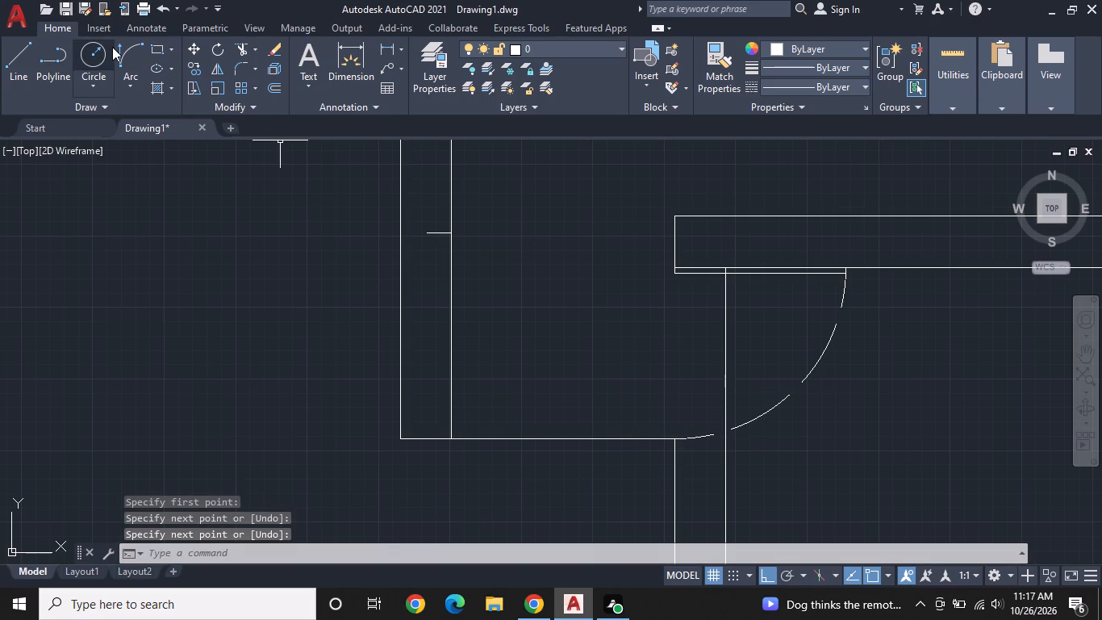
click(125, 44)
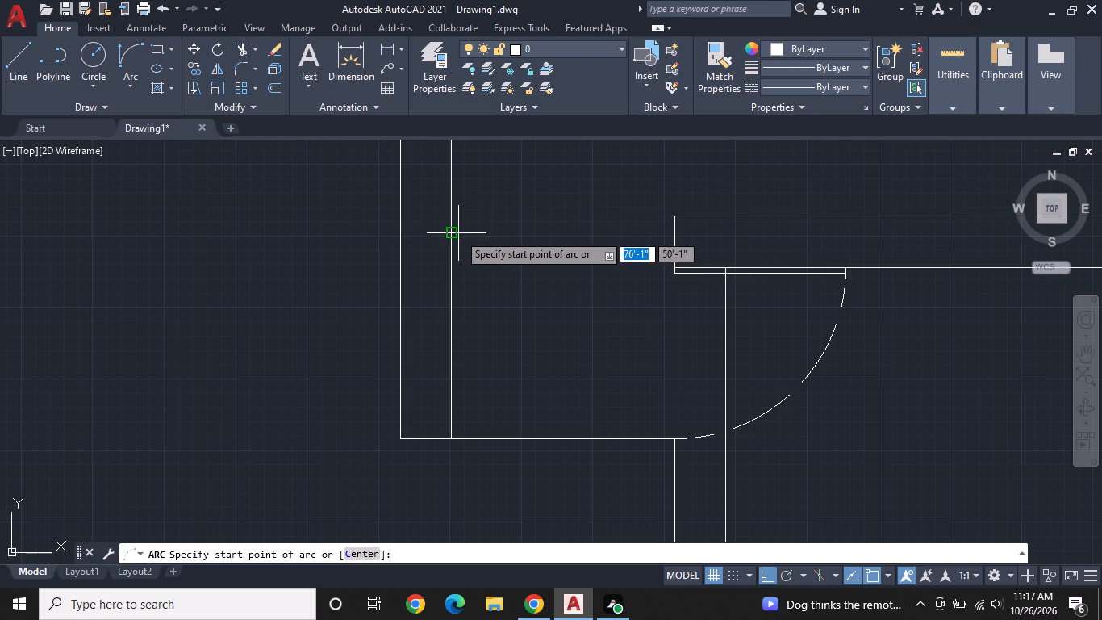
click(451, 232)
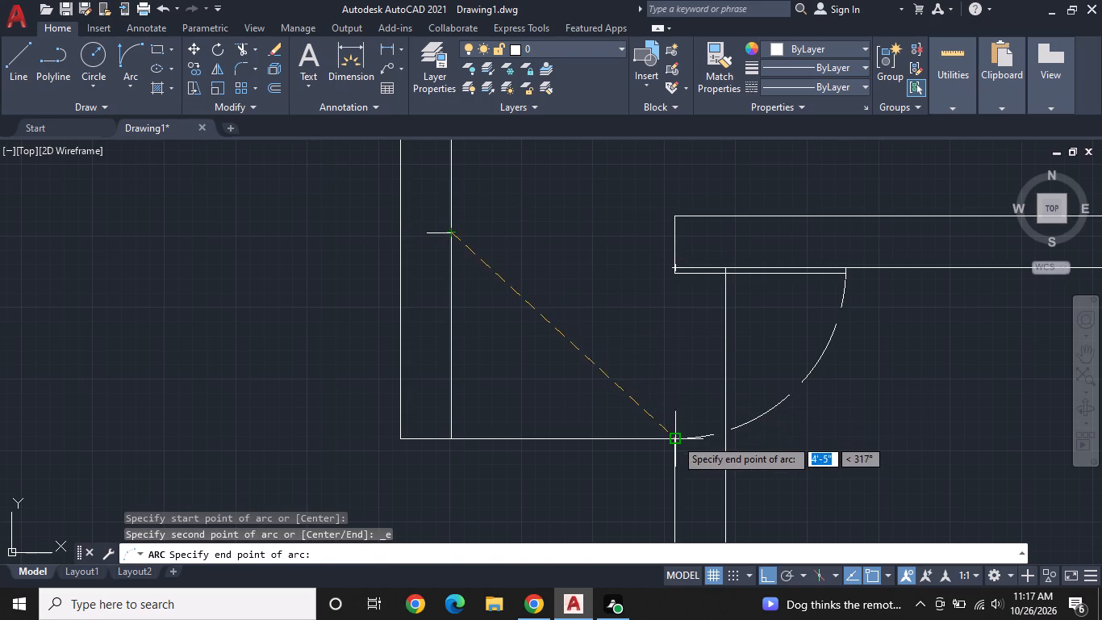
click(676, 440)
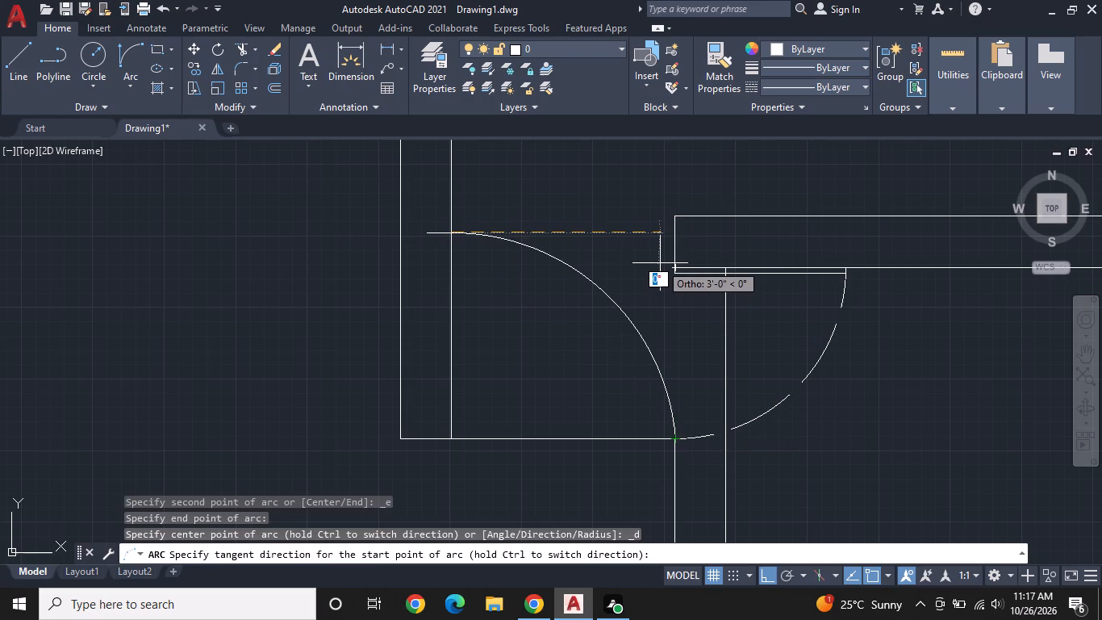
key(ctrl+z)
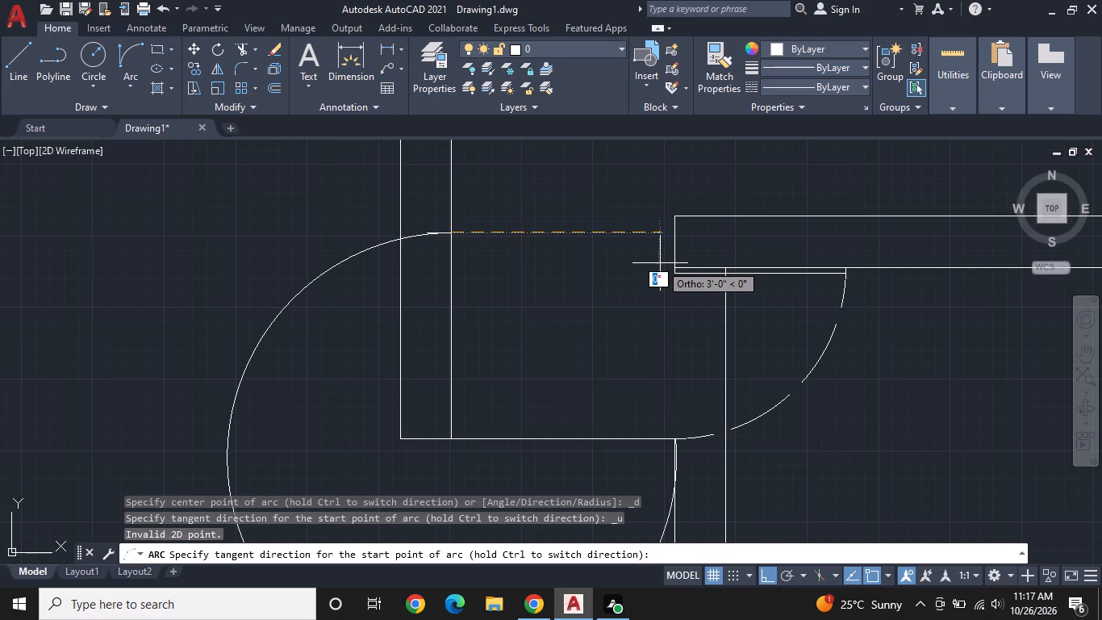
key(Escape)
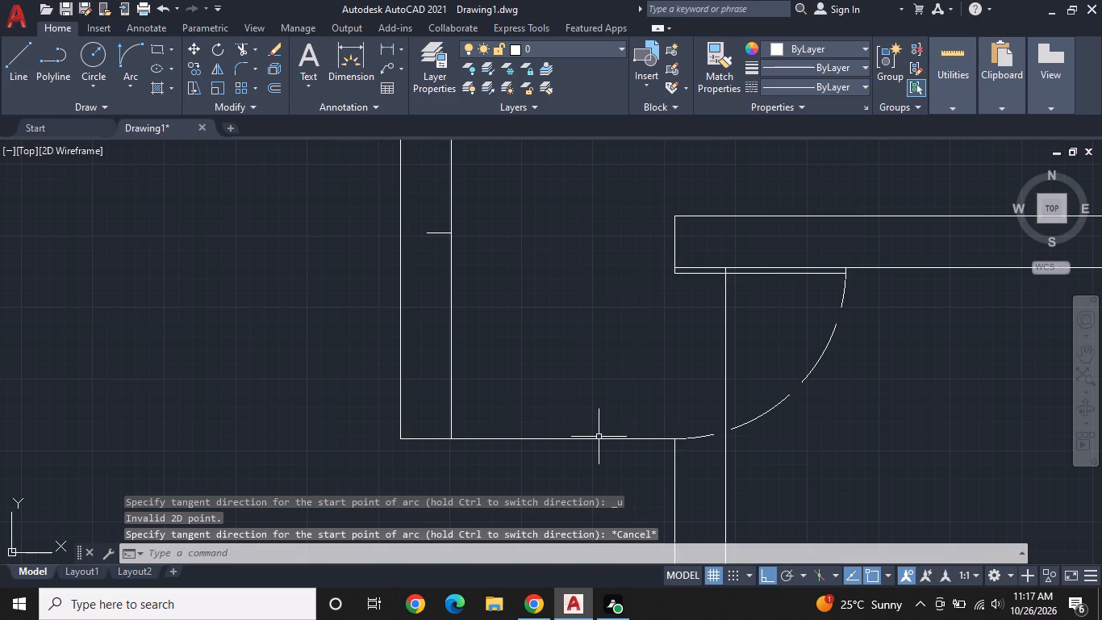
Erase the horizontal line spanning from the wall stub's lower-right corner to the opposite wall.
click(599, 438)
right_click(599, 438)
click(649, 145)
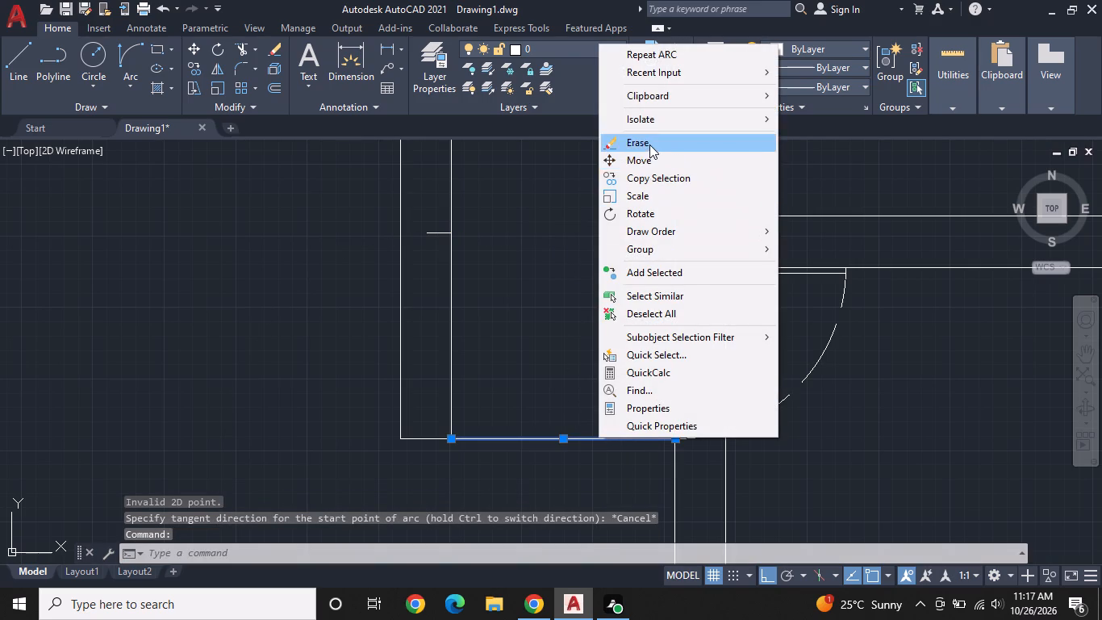
Draw a 3' horizontal line to the right from the wall stub's lower-right corner.
text(L)
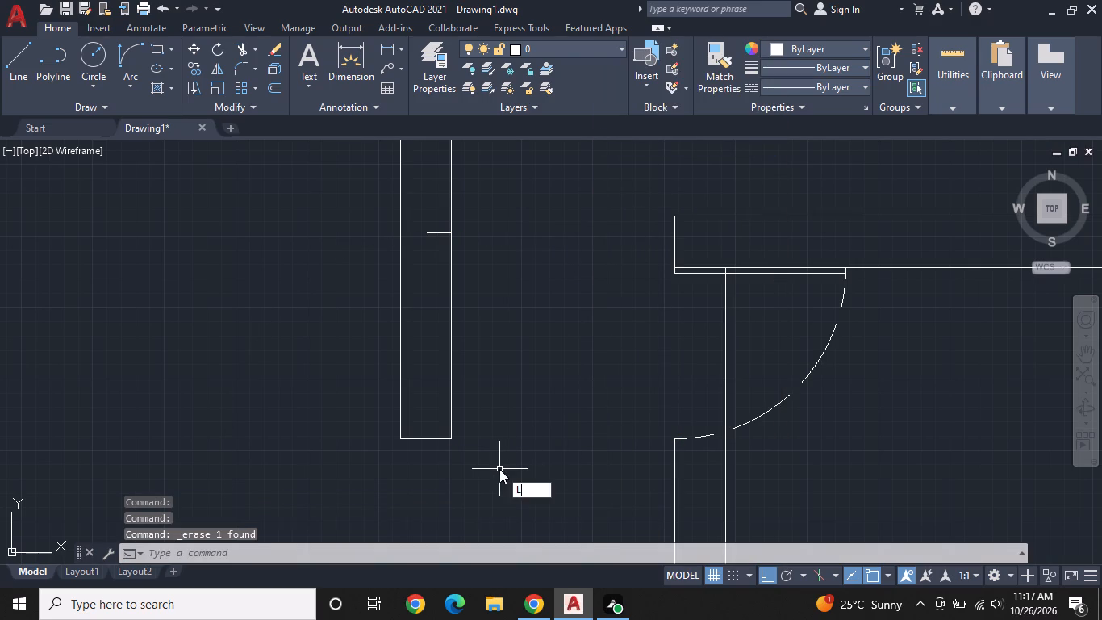
key(space)
click(454, 436)
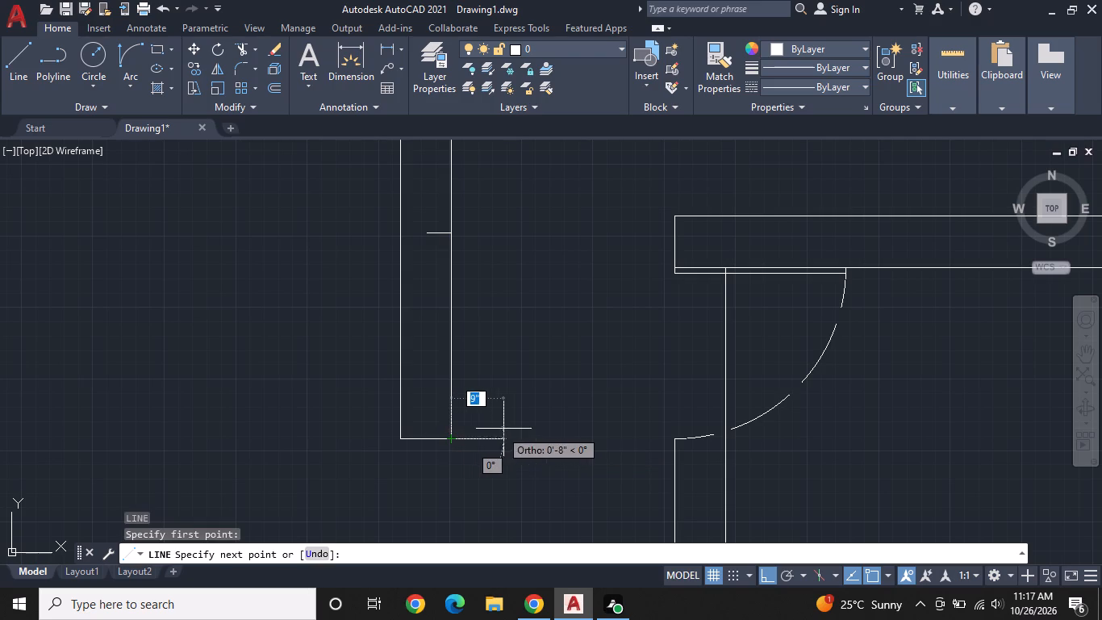
text(3')
key(Return)
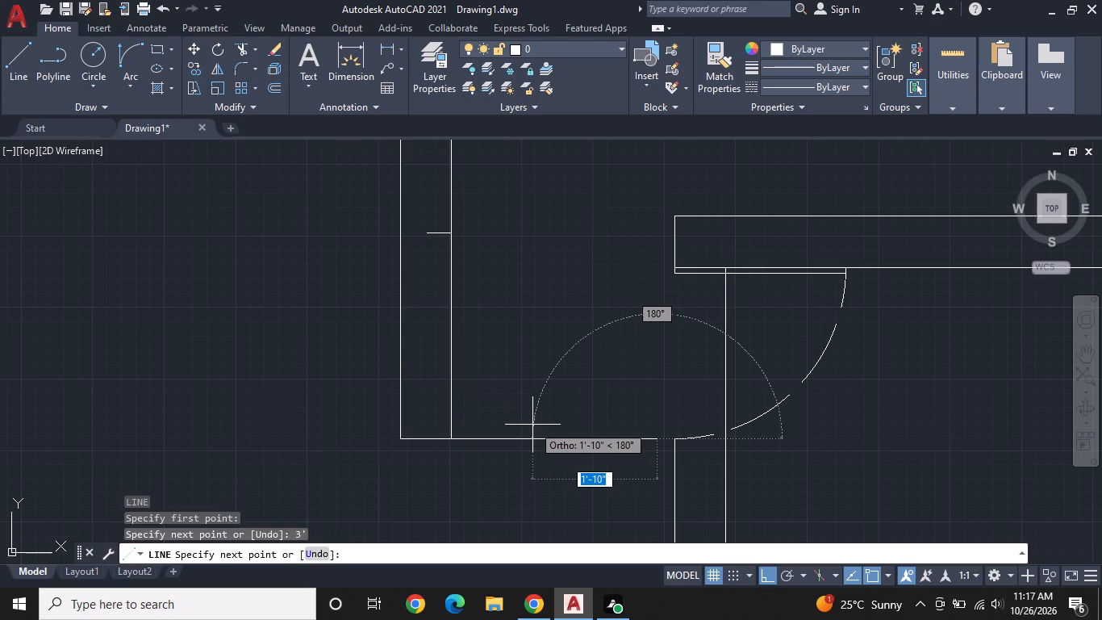
key(space)
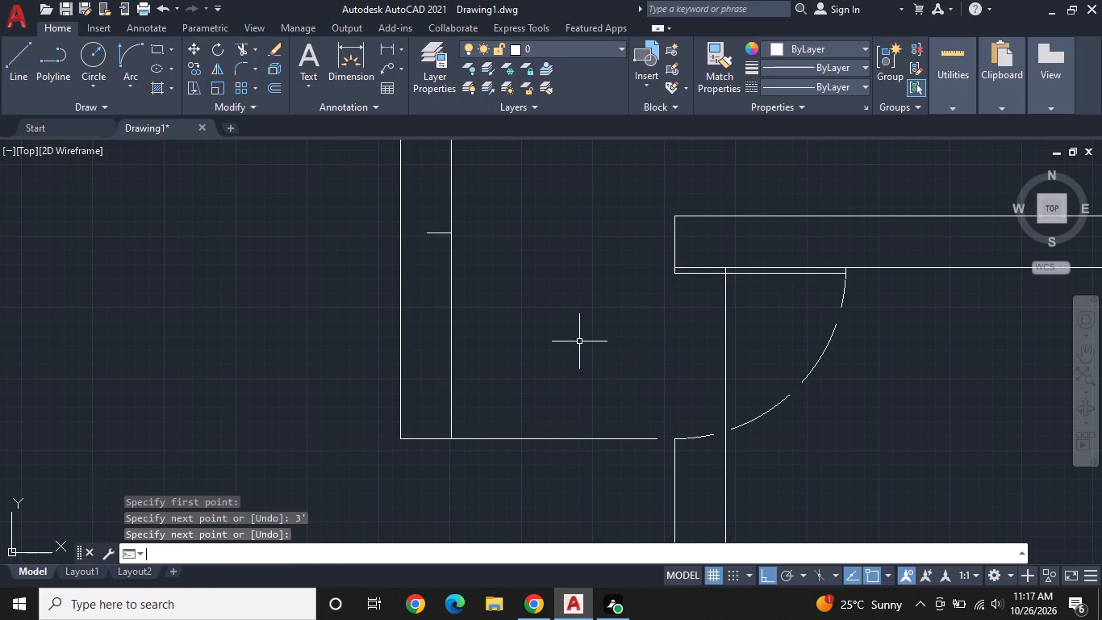
Draw a Start, End, Direction door-swing arc from the 3' tick on the wall stub to the 3' horizontal line's right end.
click(124, 52)
click(455, 232)
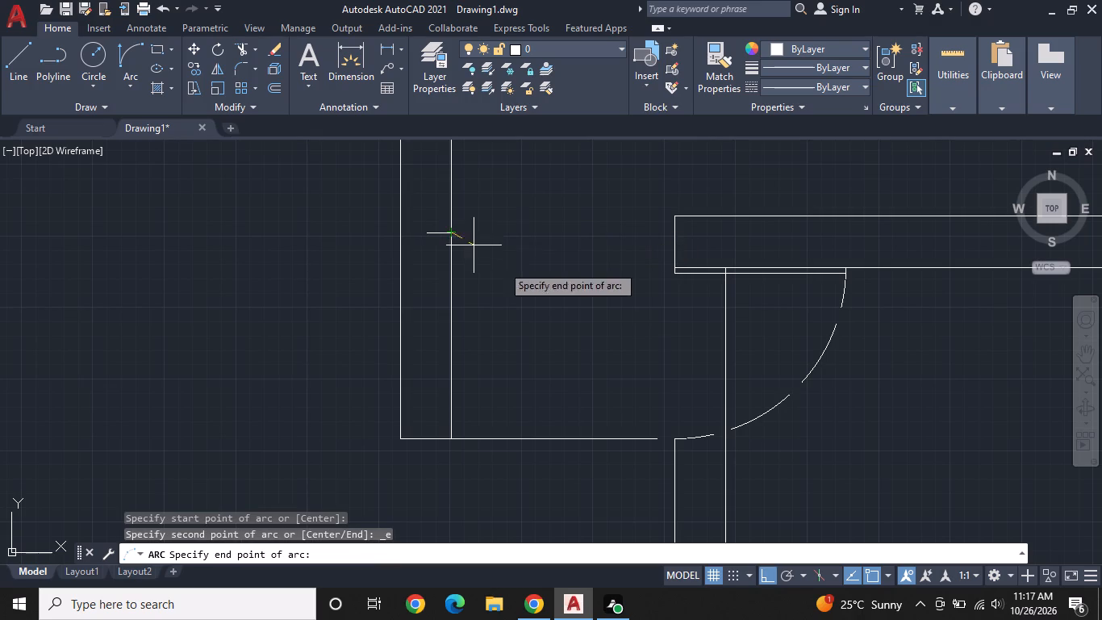
click(657, 438)
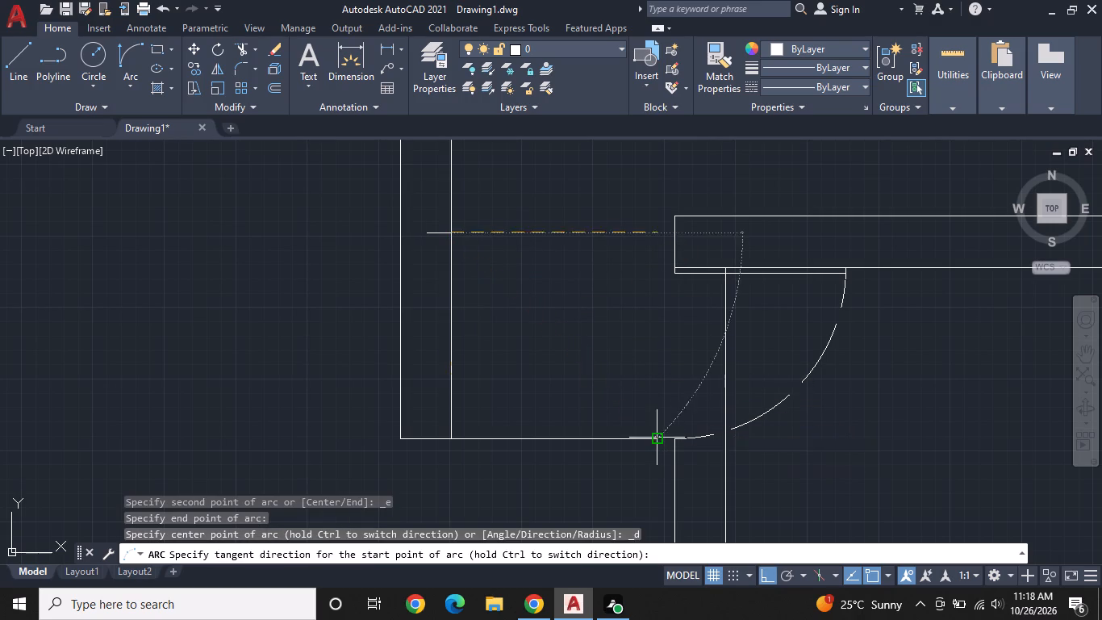
click(609, 235)
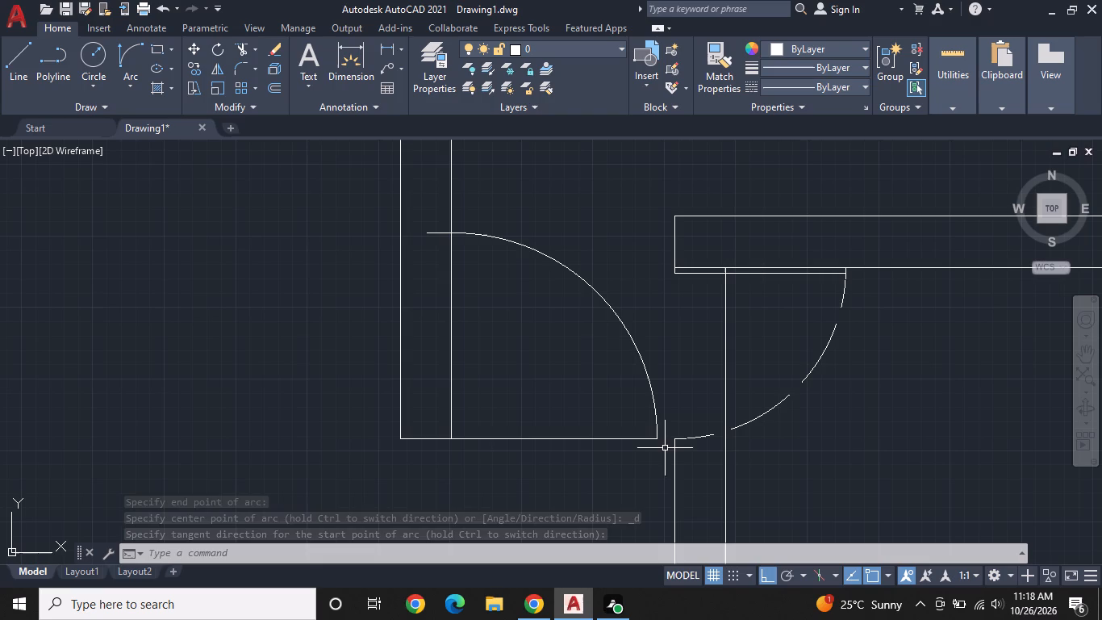
Draw connected lines from the wall's upper corner to the 3' swing arc's lower end, up about 3", across to the wall line and back down.
text(L)
key(space)
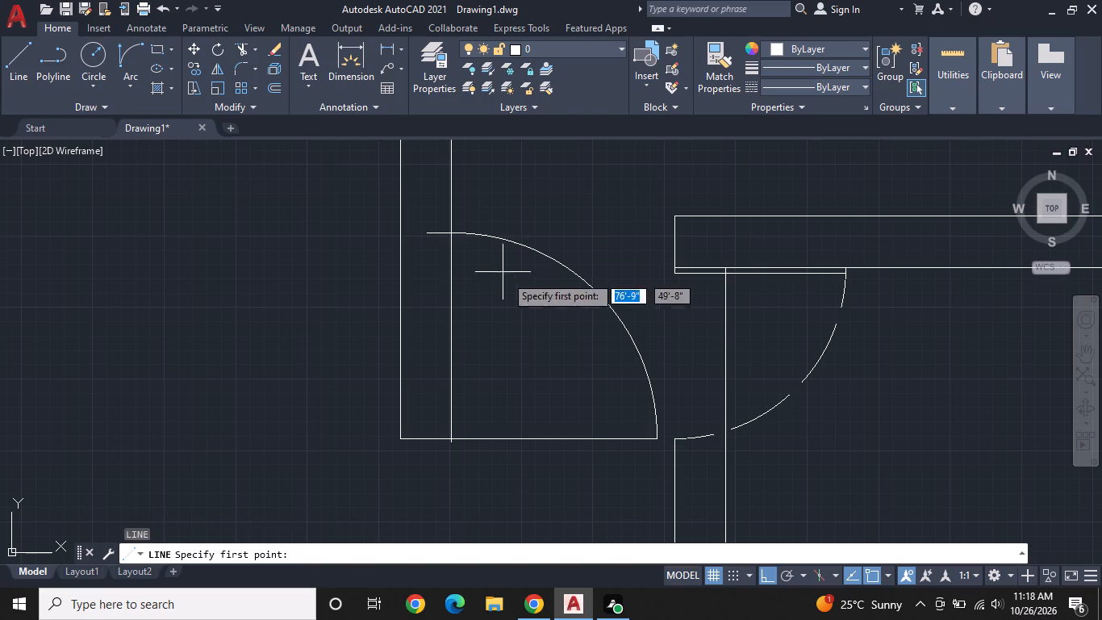
click(674, 442)
click(660, 442)
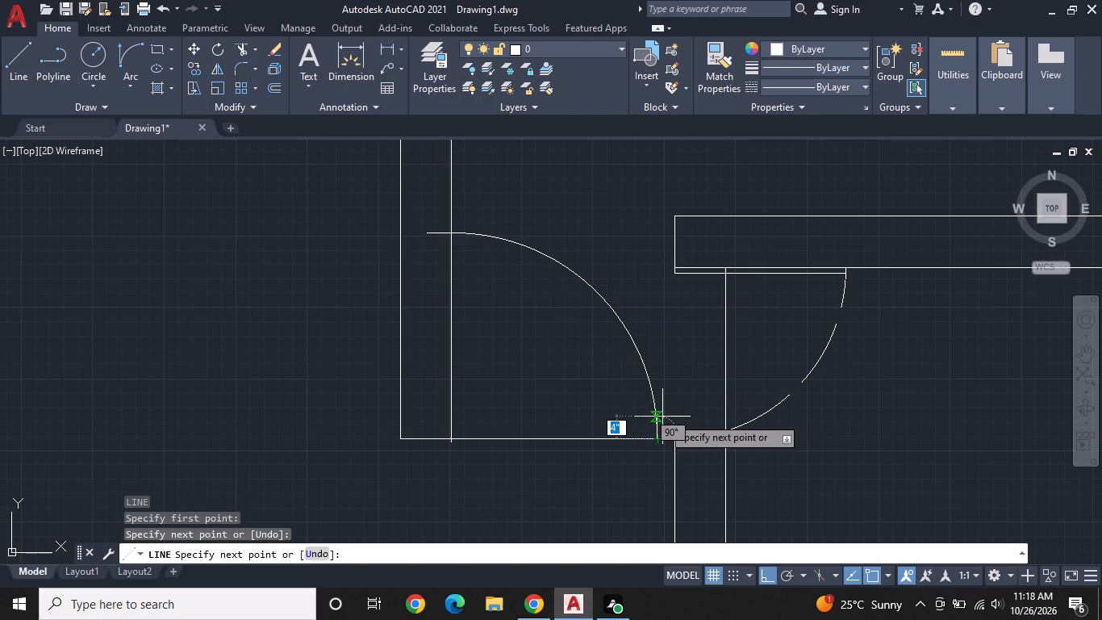
scroll(662, 417, up, 1)
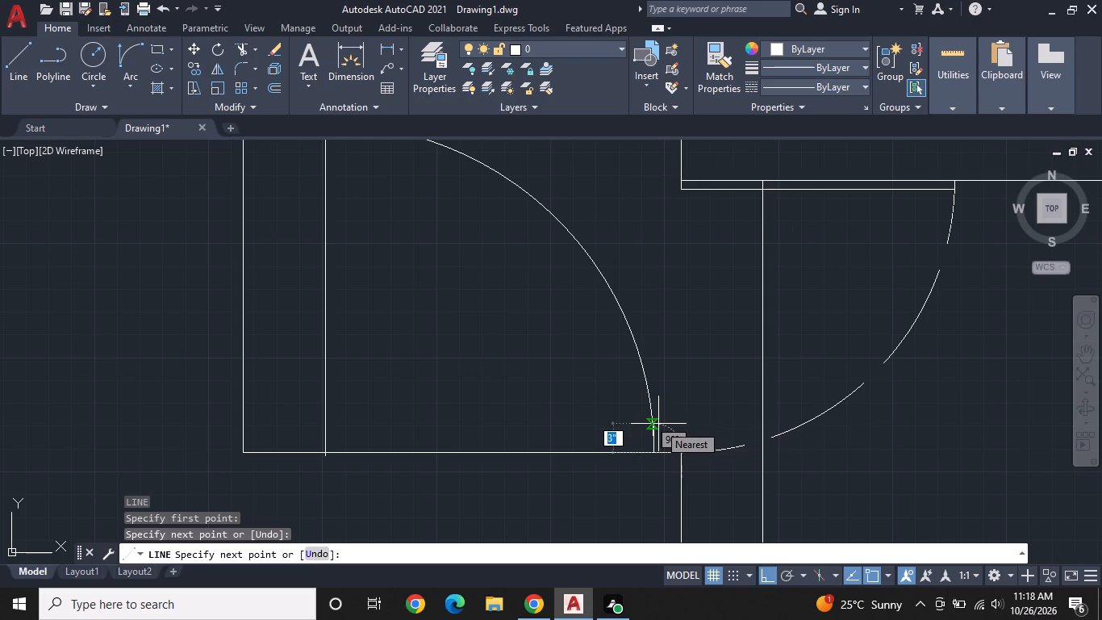
click(658, 424)
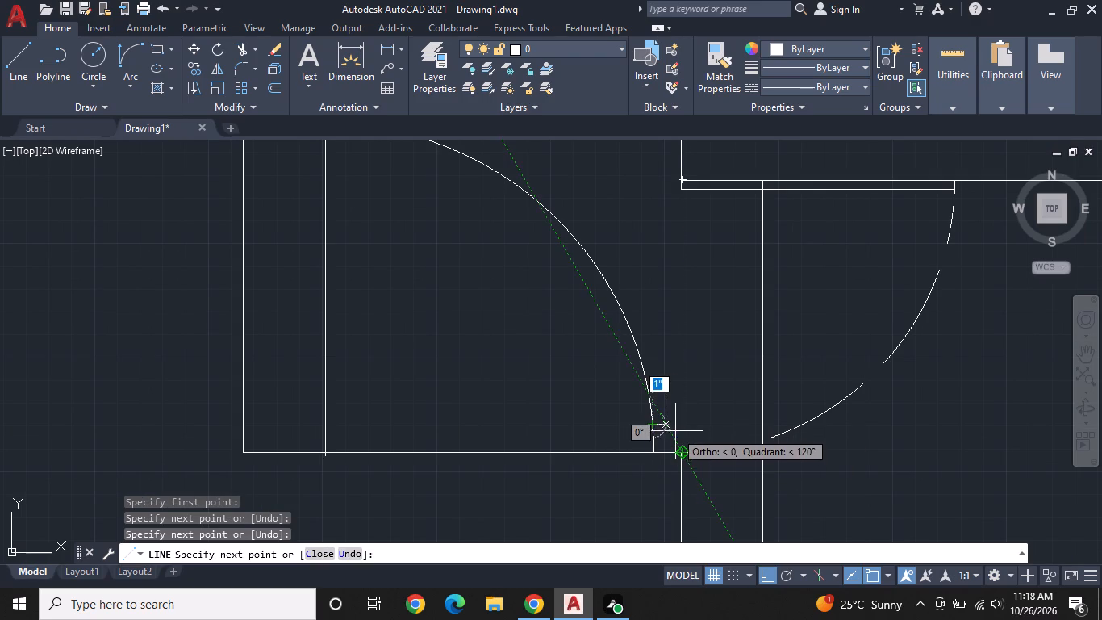
click(680, 425)
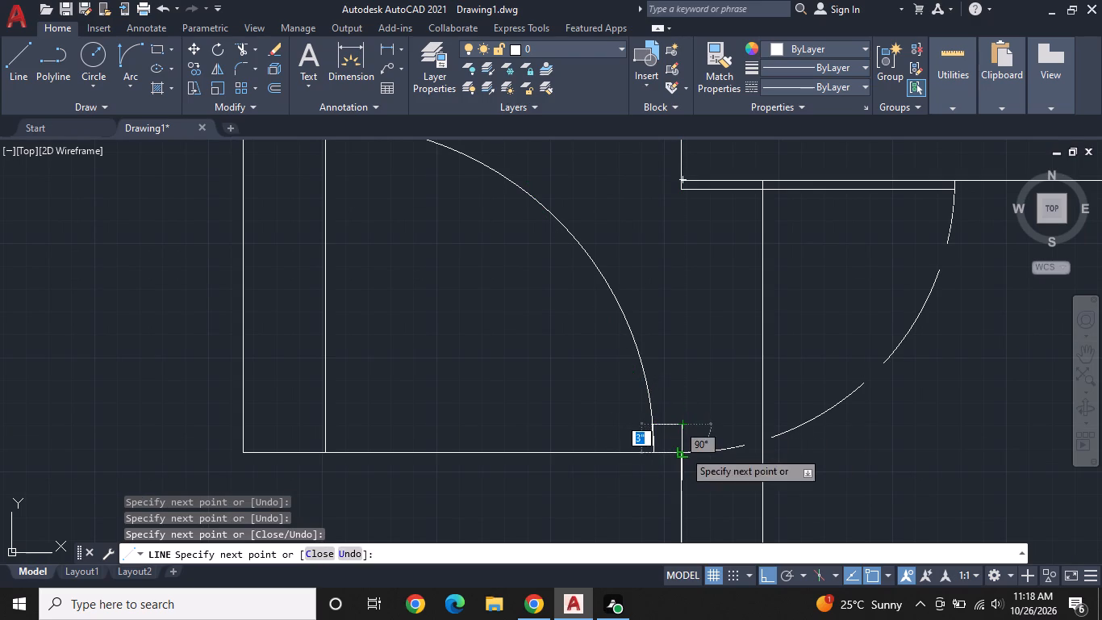
click(683, 450)
key(space)
Erase the upper horizontal and right vertical sides of the small box between the 3' swing arc and the wall corner.
middle_click(670, 368)
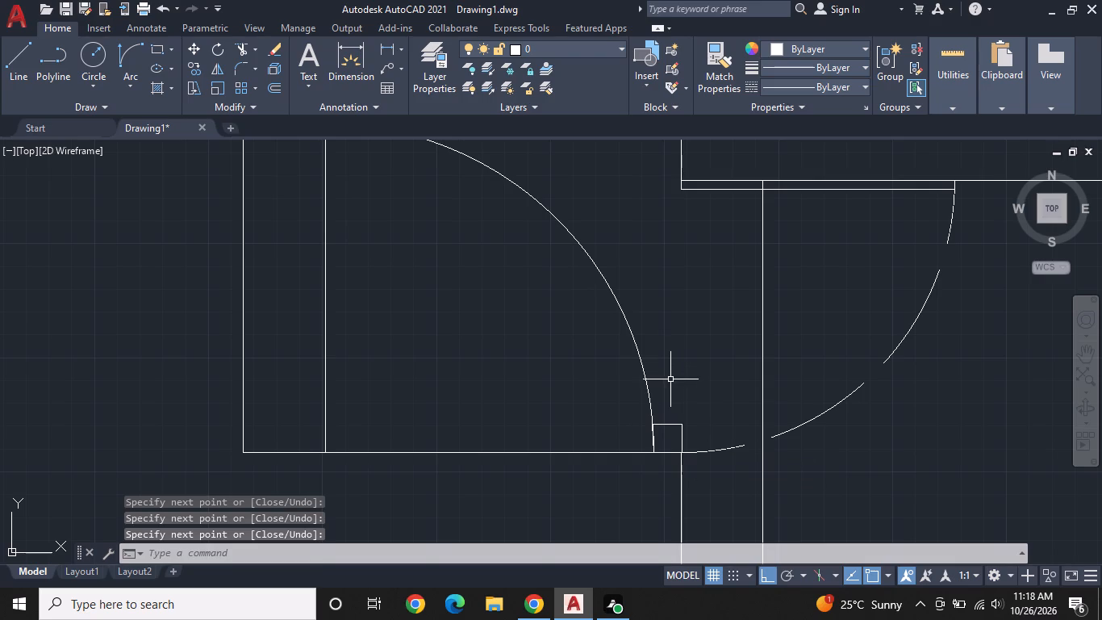
scroll(676, 374, down, 1)
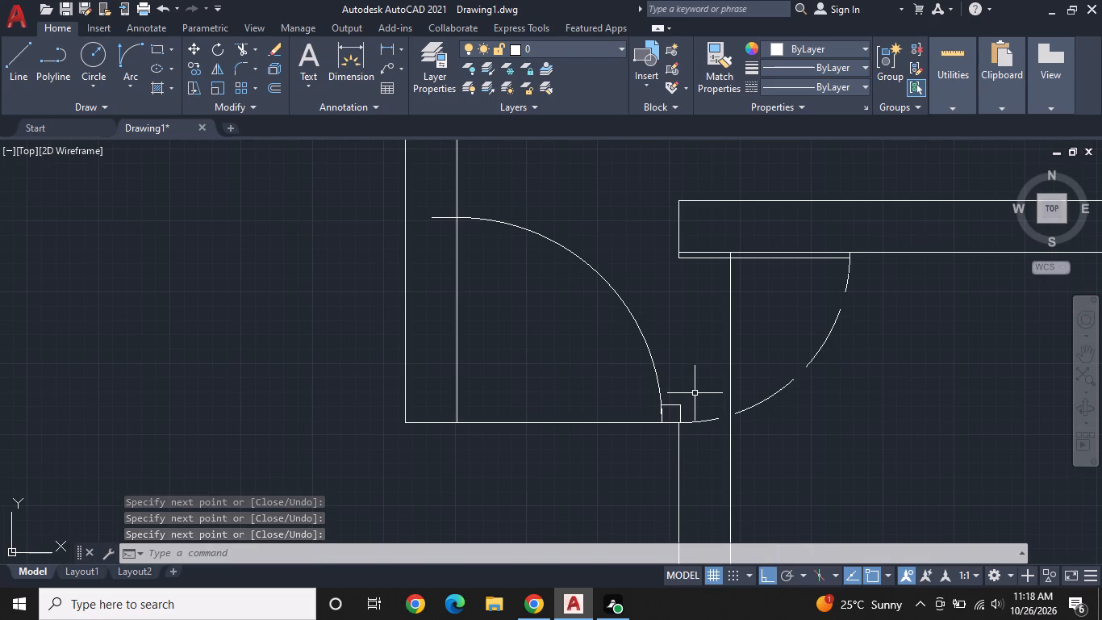
middle_drag(695, 394, 712, 266)
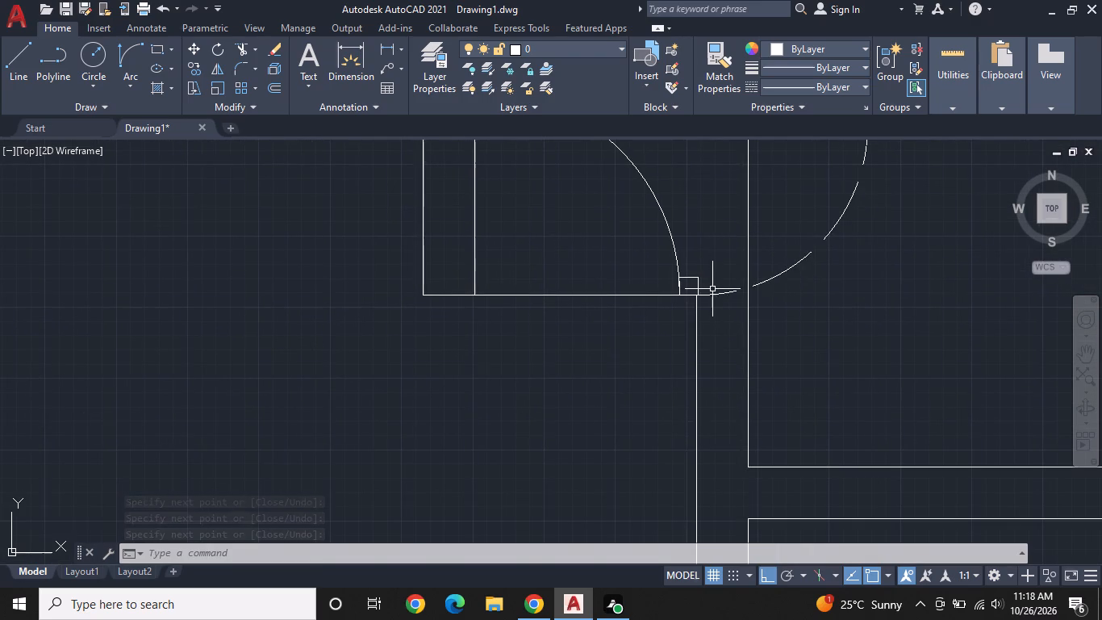
click(698, 275)
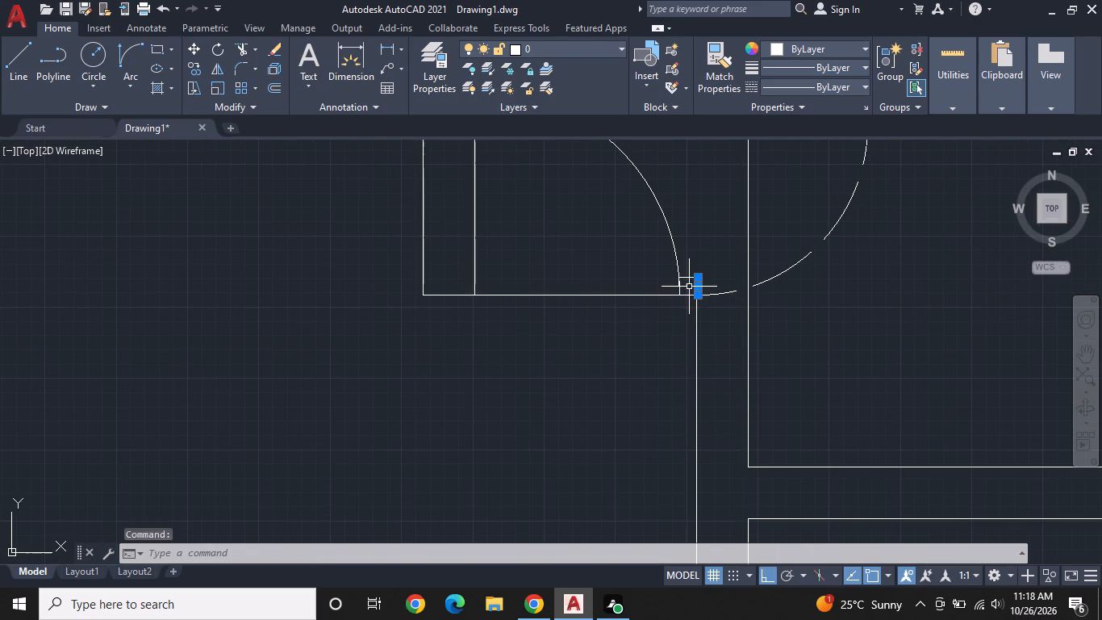
click(689, 277)
right_click(689, 277)
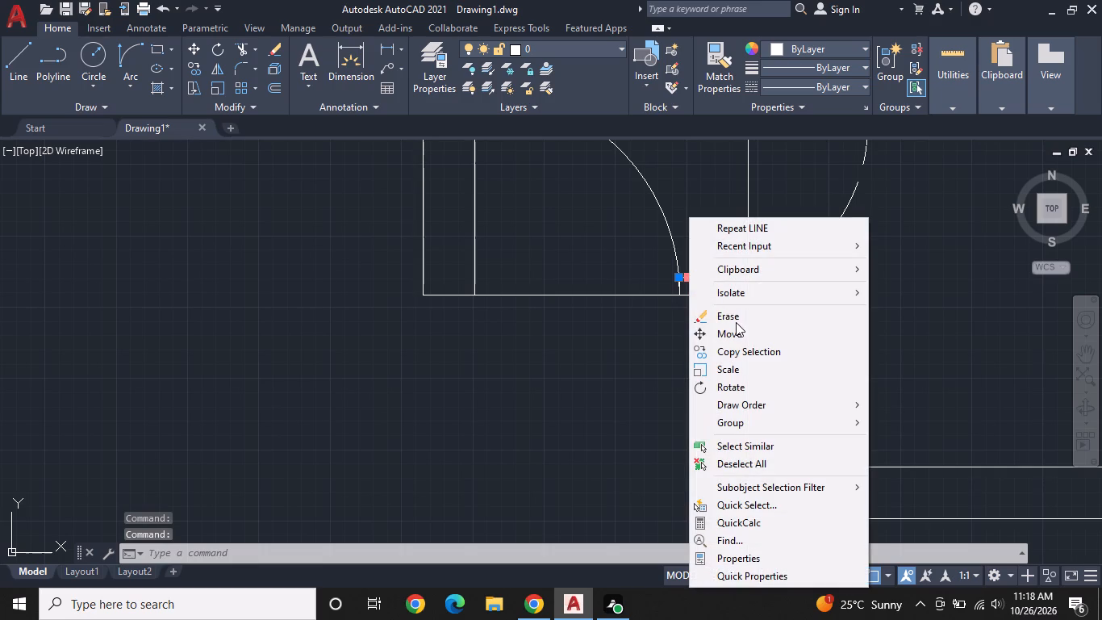
click(736, 322)
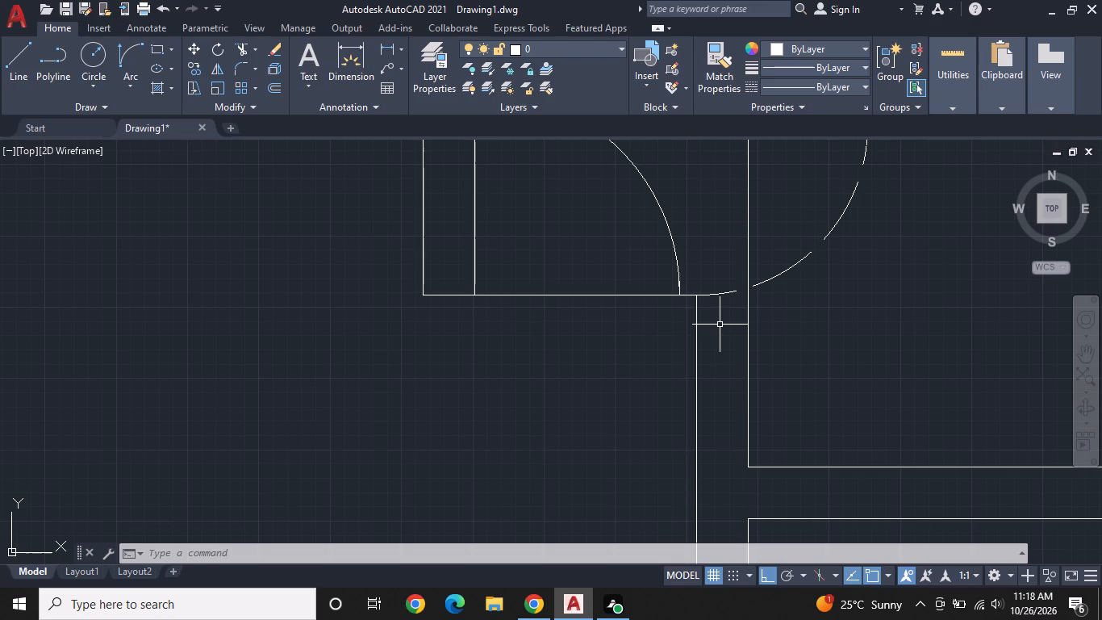
Erase the short horizontal tick at the upper end of the 3' door-swing arc.
middle_drag(718, 325, 712, 280)
scroll(712, 275, down, 2)
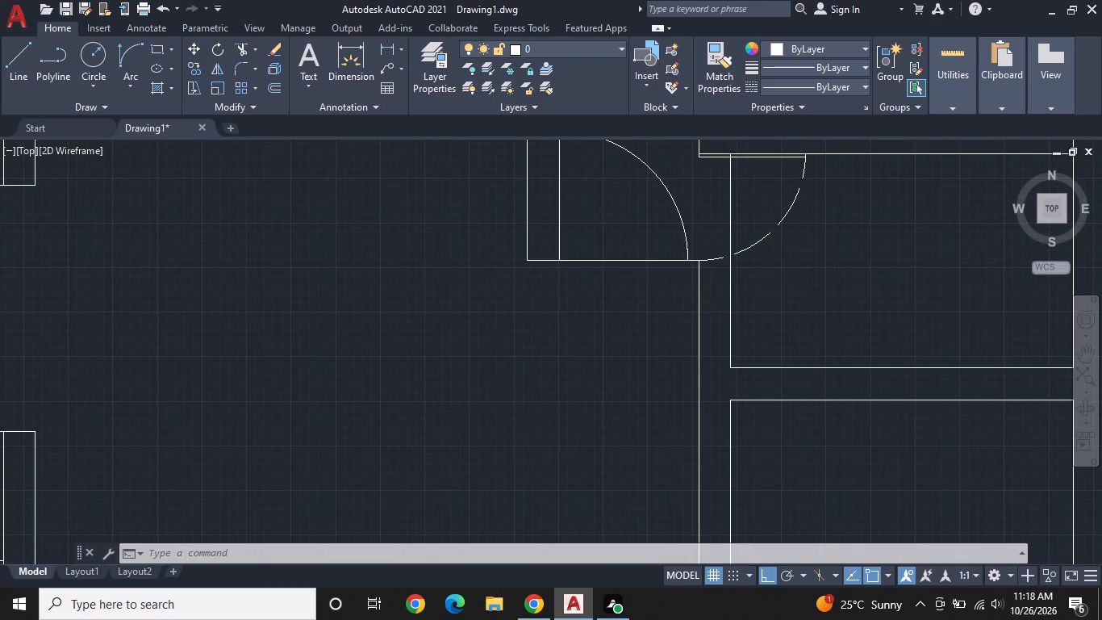
scroll(601, 193, up, 2)
drag(628, 180, 628, 167)
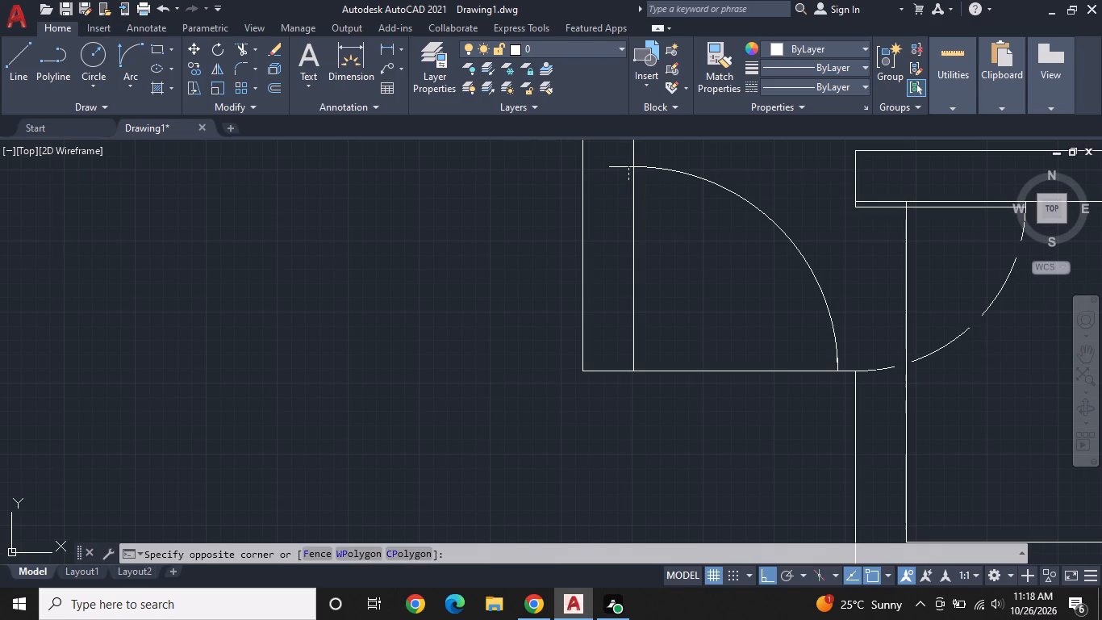
click(627, 165)
drag(621, 186, 662, 243)
right_click(698, 285)
click(698, 287)
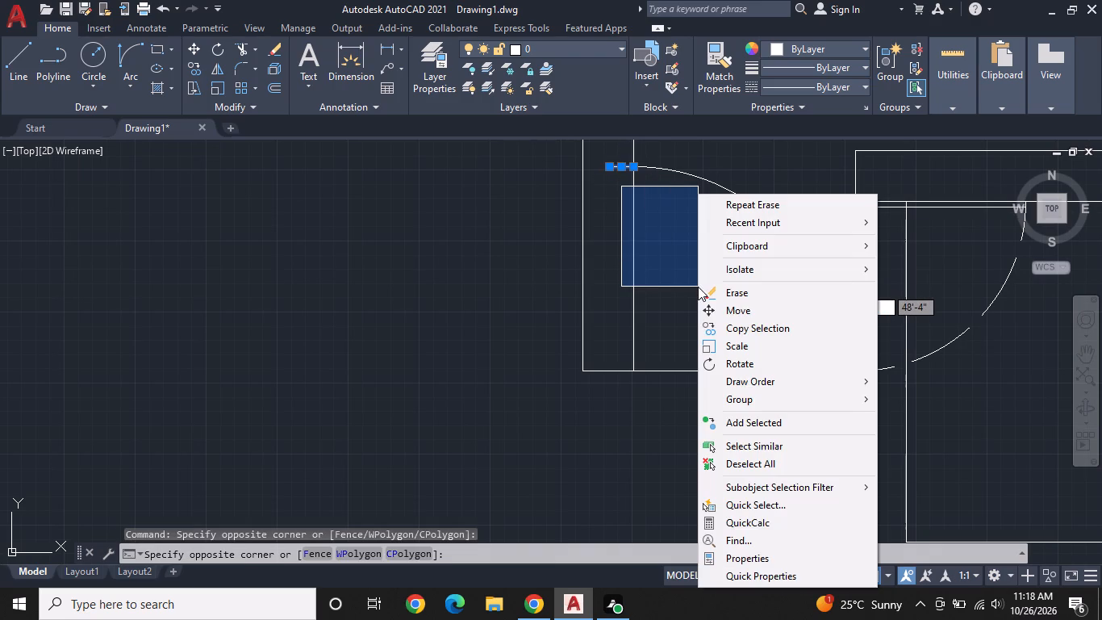
click(738, 300)
click(738, 300)
scroll(738, 300, down, 2)
middle_drag(753, 314, 582, 366)
click(582, 362)
key(Escape)
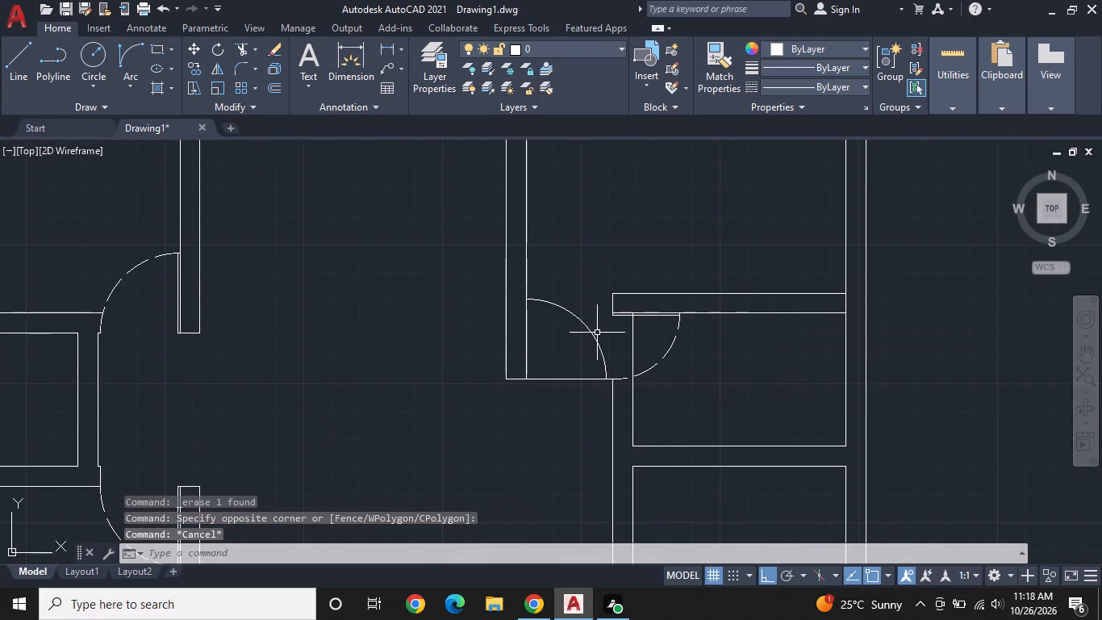
Change the 3' door-swing arc's linetype to the dashed ACAD linetype.
click(582, 323)
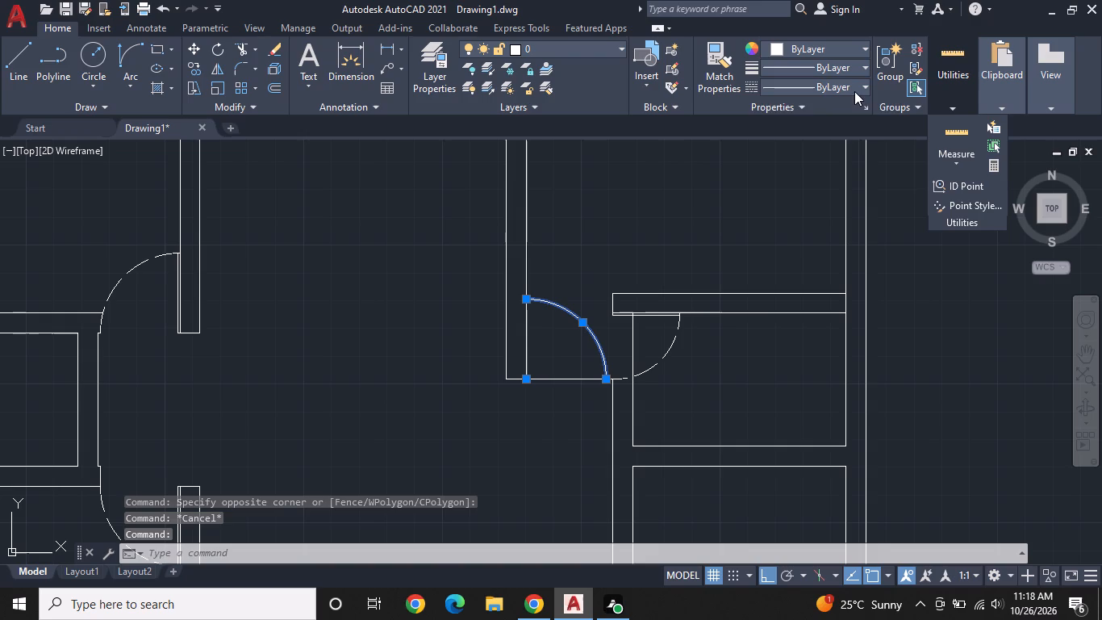
click(854, 91)
click(830, 146)
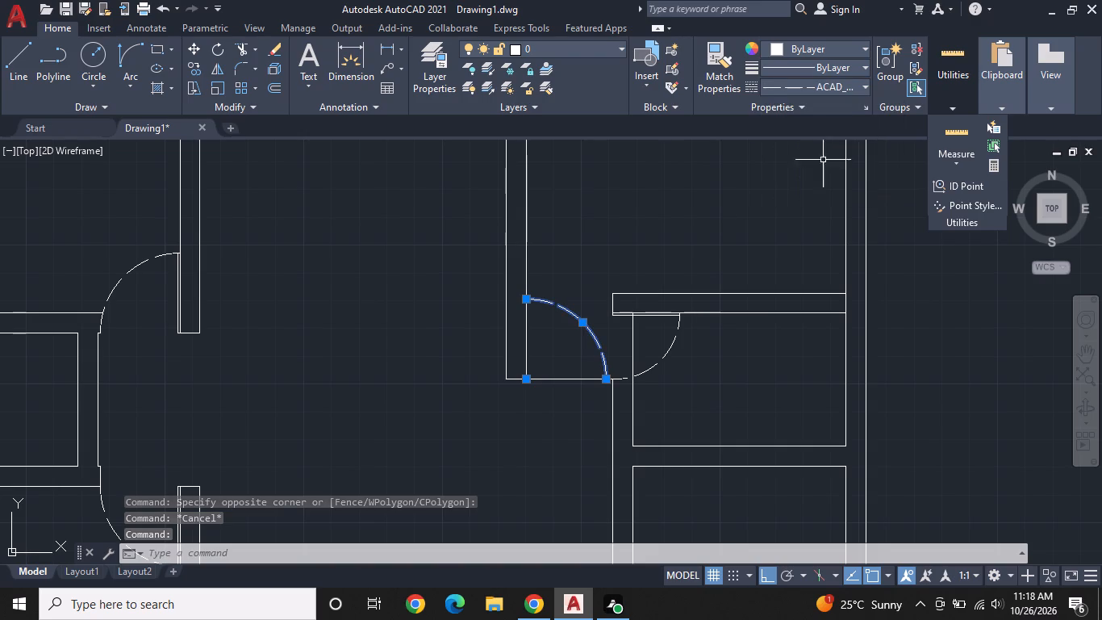
key(Escape)
Extend the lower inner wall line of the room two below the 3' door leftward to the outer wall line.
middle_drag(693, 332, 708, 253)
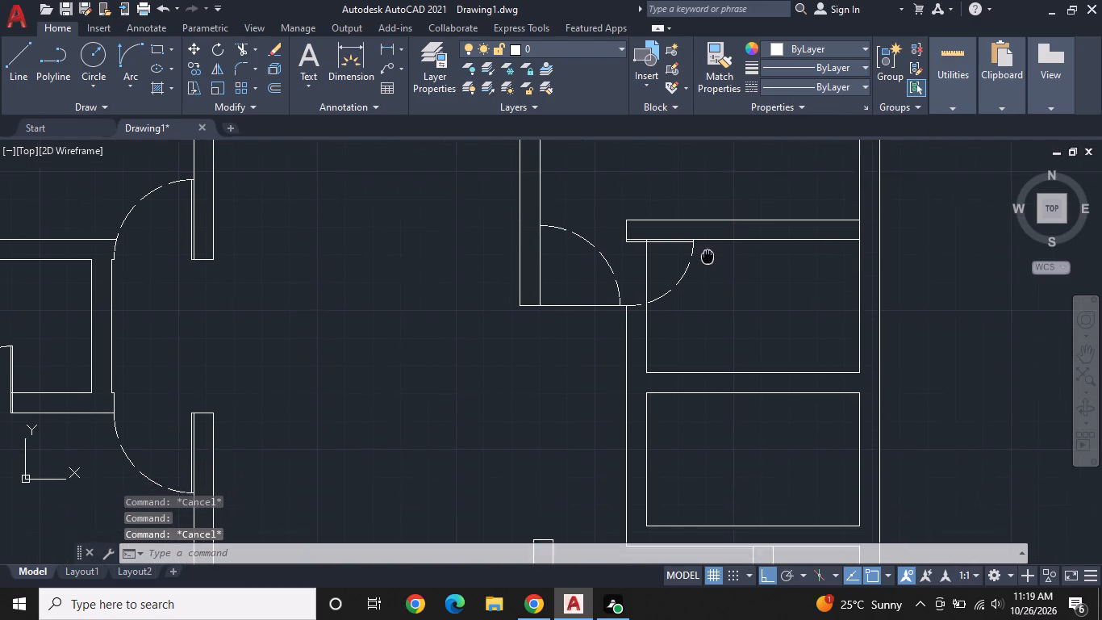
middle_drag(708, 253, 712, 249)
scroll(641, 294, up, 1)
middle_drag(641, 294, 645, 278)
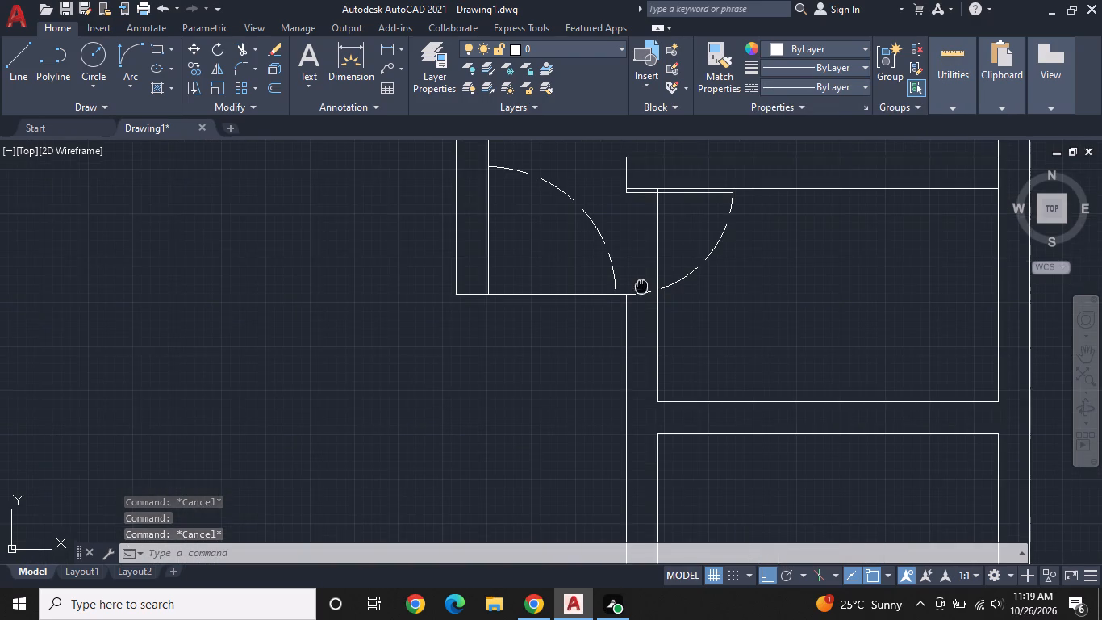
middle_drag(645, 278, 683, 195)
scroll(683, 195, down, 2)
middle_drag(769, 312, 655, 283)
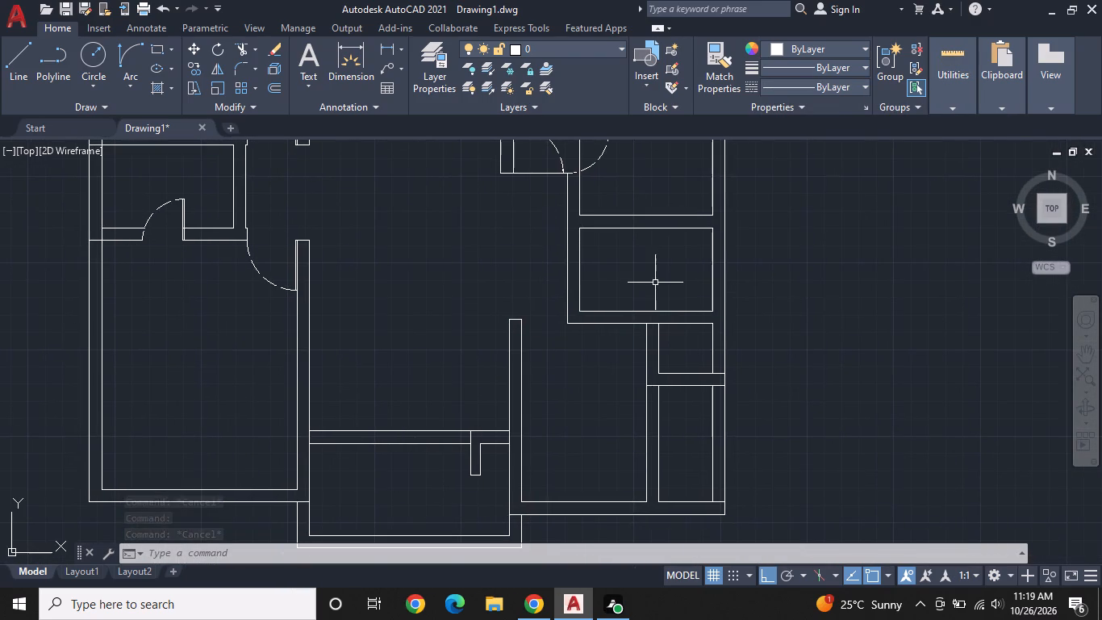
middle_drag(657, 320, 654, 278)
scroll(596, 278, up, 1)
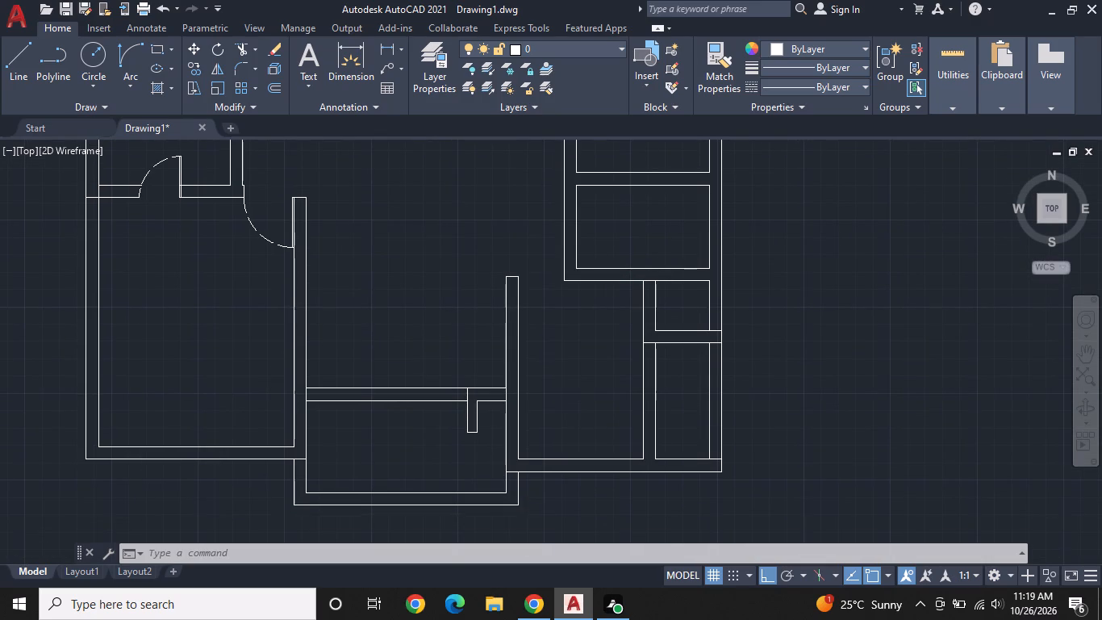
key(e)
text(X)
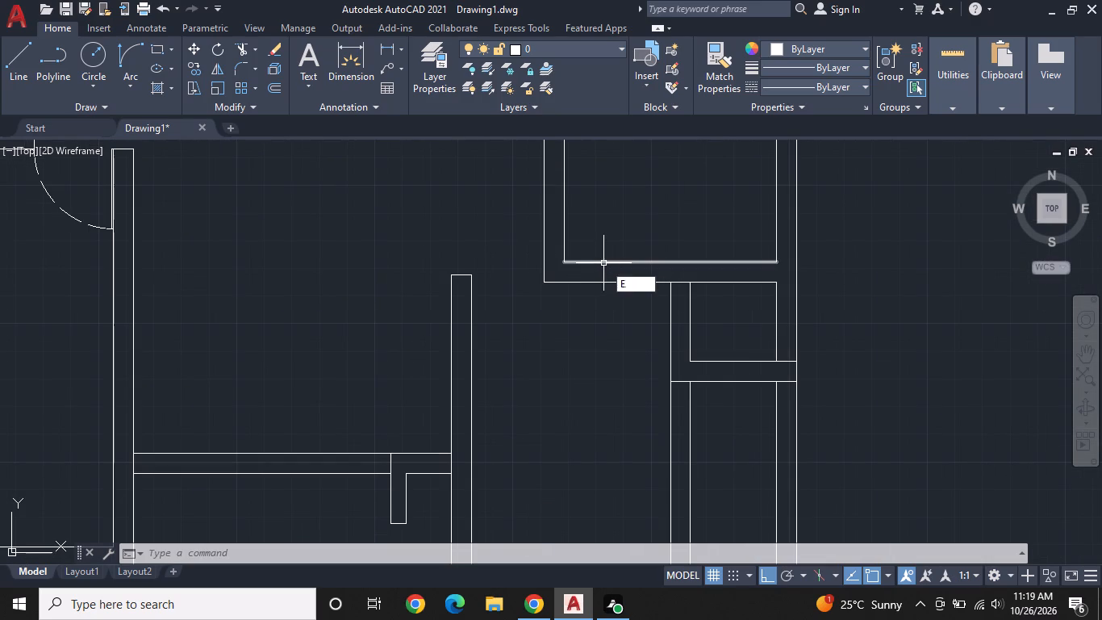
key(space)
click(603, 262)
middle_drag(616, 235, 637, 275)
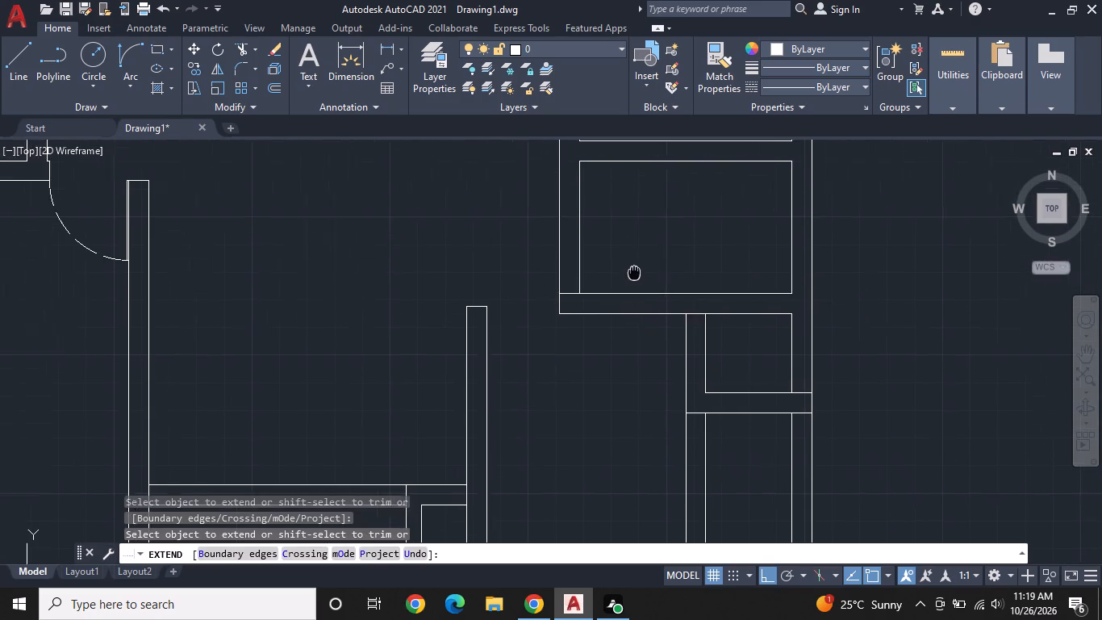
middle_drag(637, 275, 643, 290)
key(Escape)
Draw a 2'6" line to the right from the extended line's end on the outer wall line, ending in a short downward tick.
text(L)
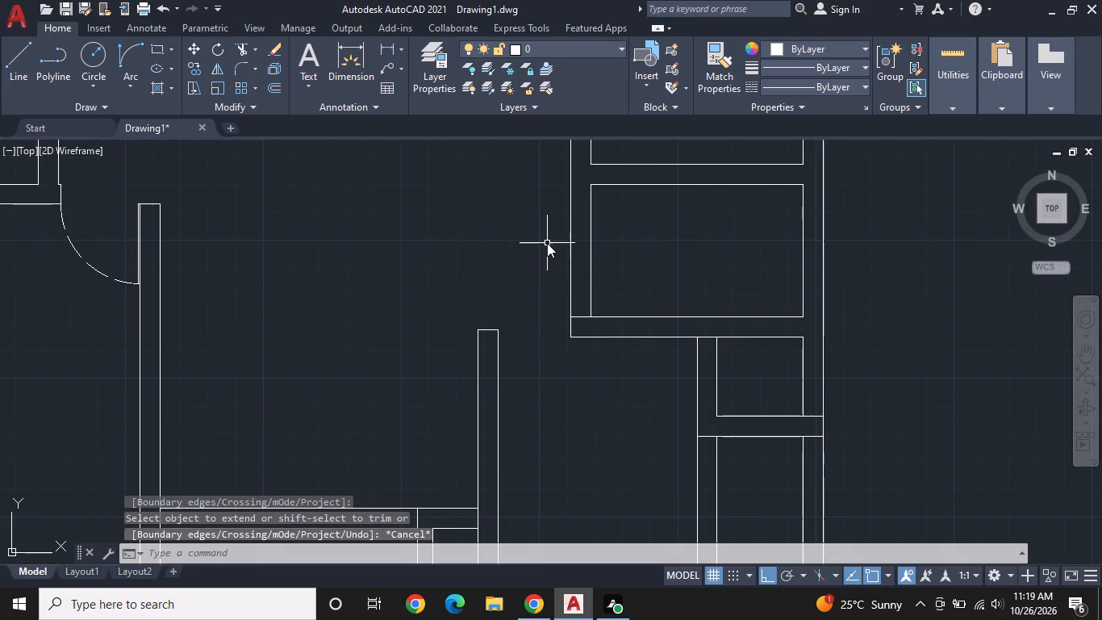
key(space)
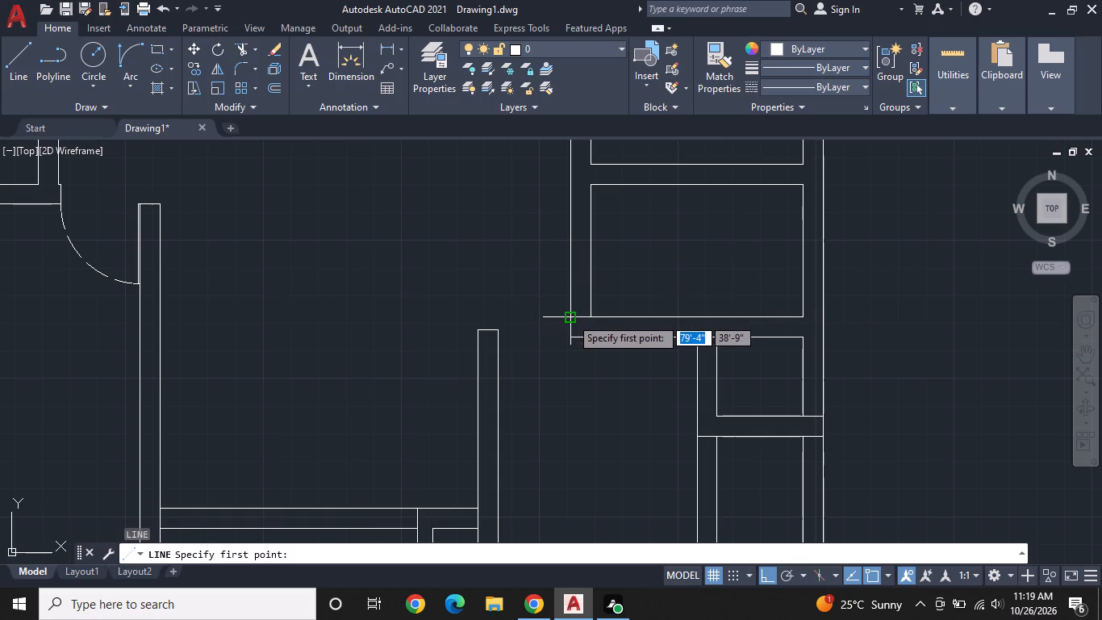
click(570, 317)
text(2'6")
key(Return)
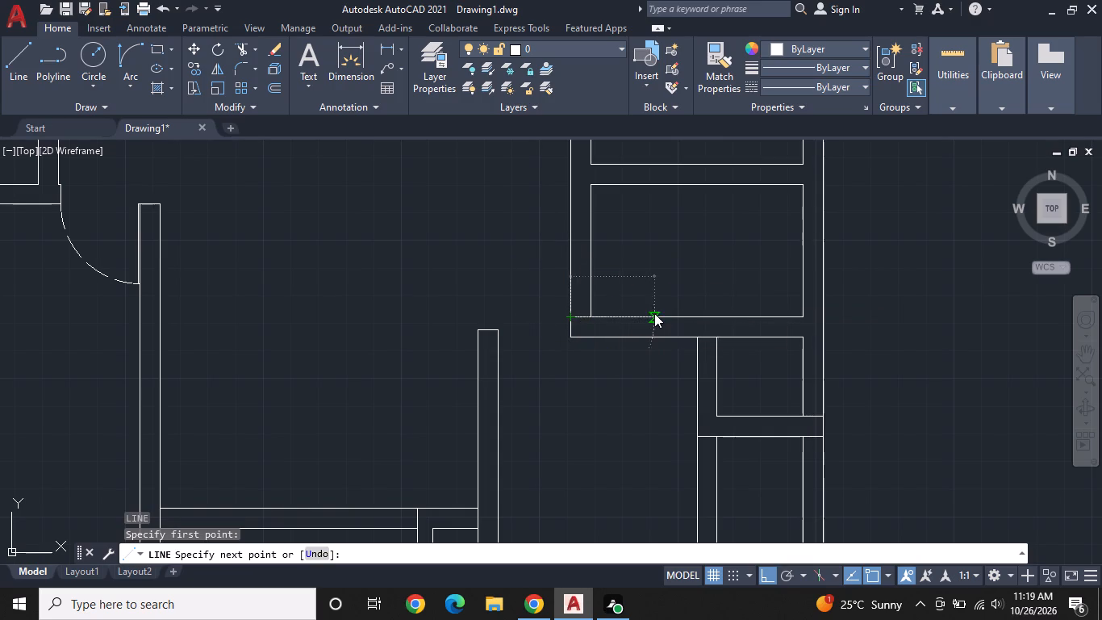
scroll(659, 283, up, 1)
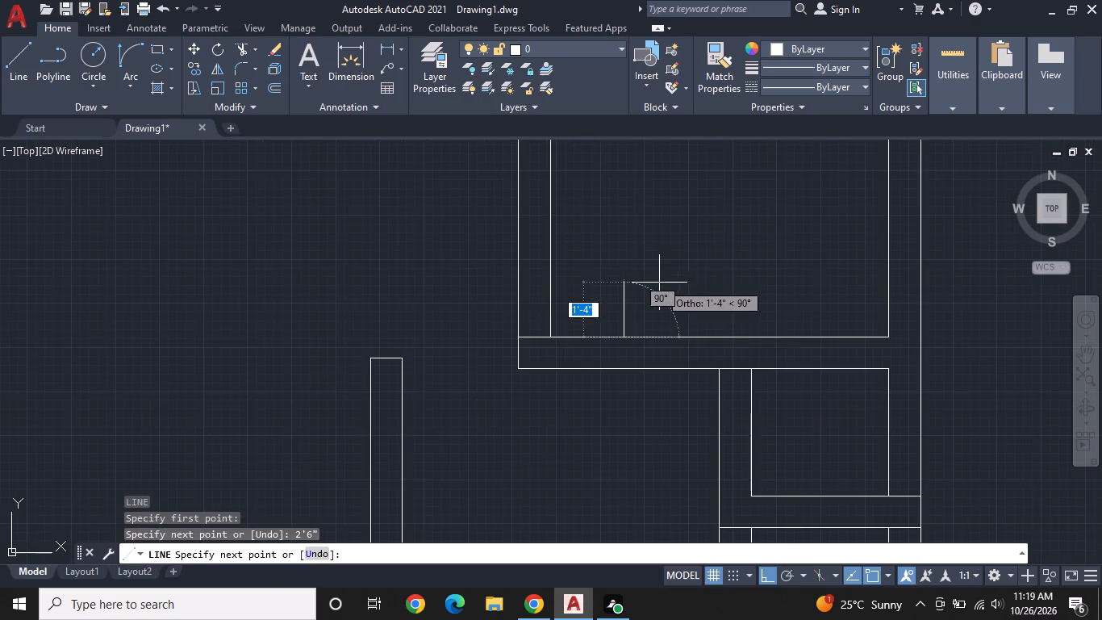
middle_drag(657, 300, 669, 234)
click(641, 287)
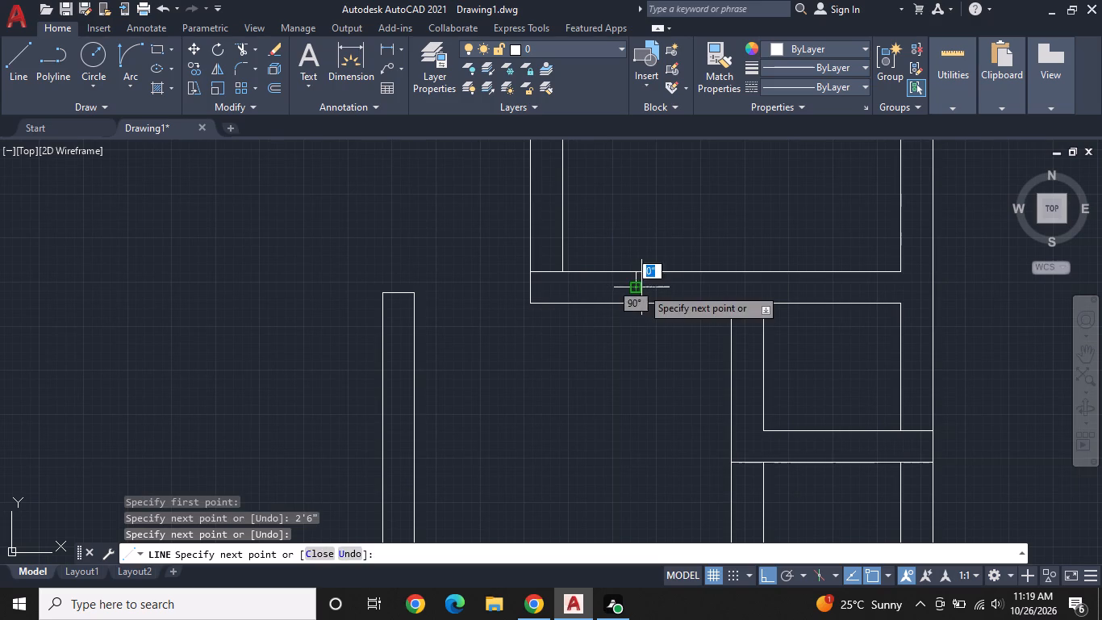
key(space)
Draw a 2'6" line up the outer wall from the same junction, ending in a short tick to the left.
key(space)
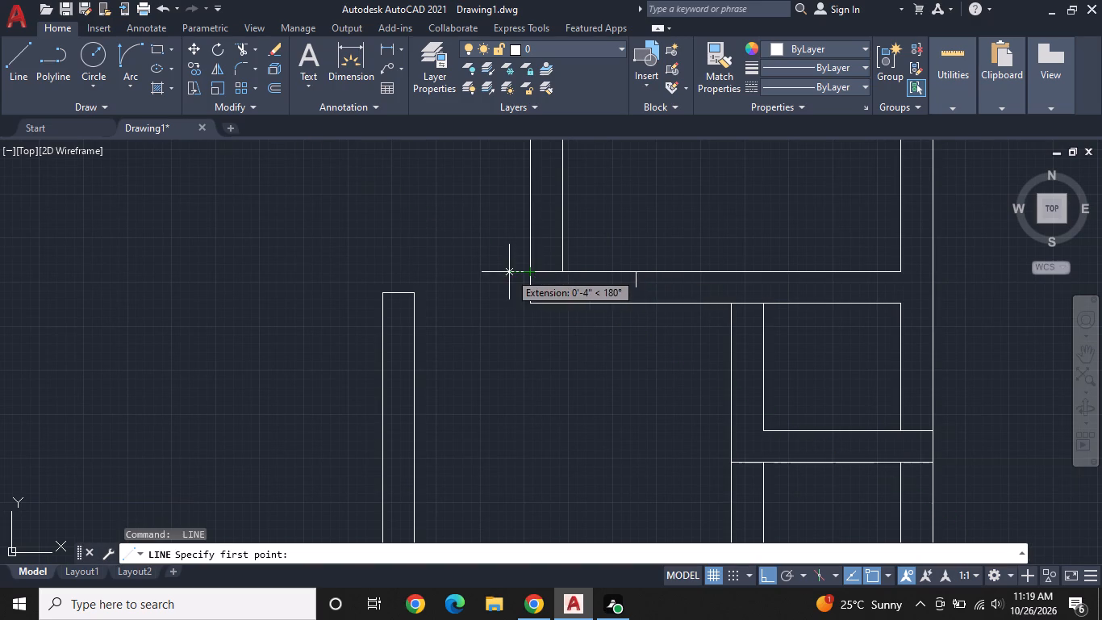
click(534, 269)
middle_drag(542, 177, 546, 199)
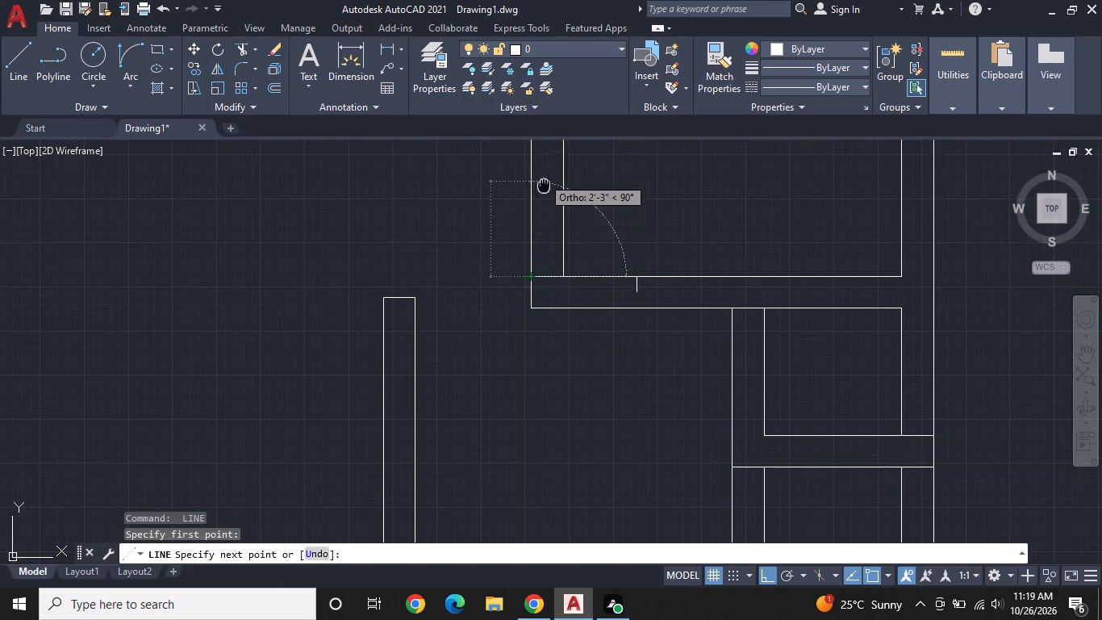
middle_drag(546, 199, 552, 236)
text(2'6")
key(Return)
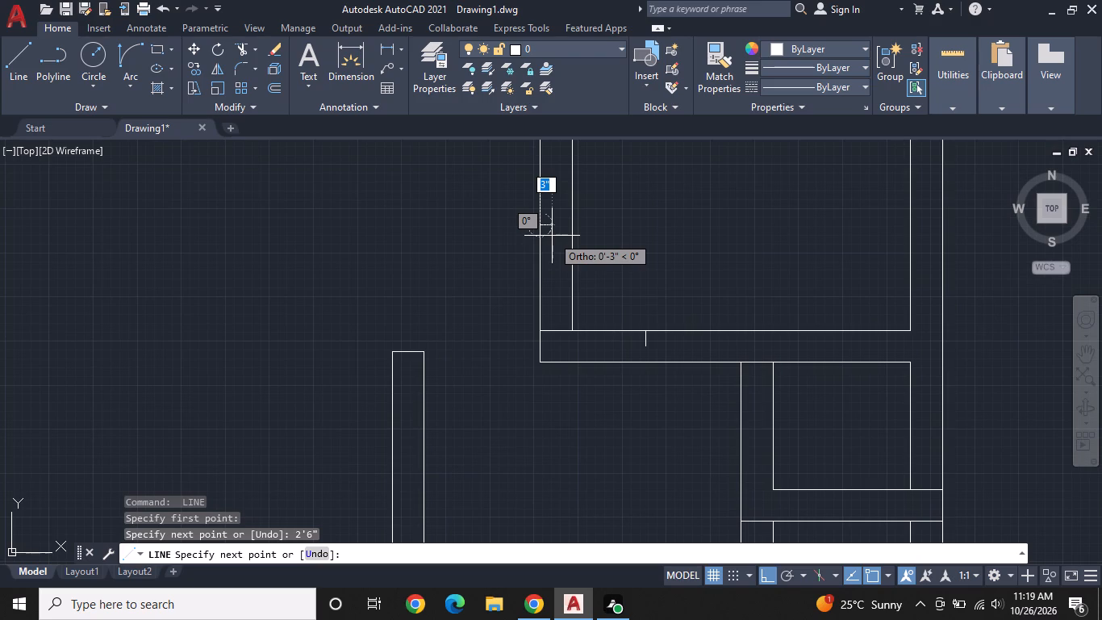
click(503, 230)
key(Escape)
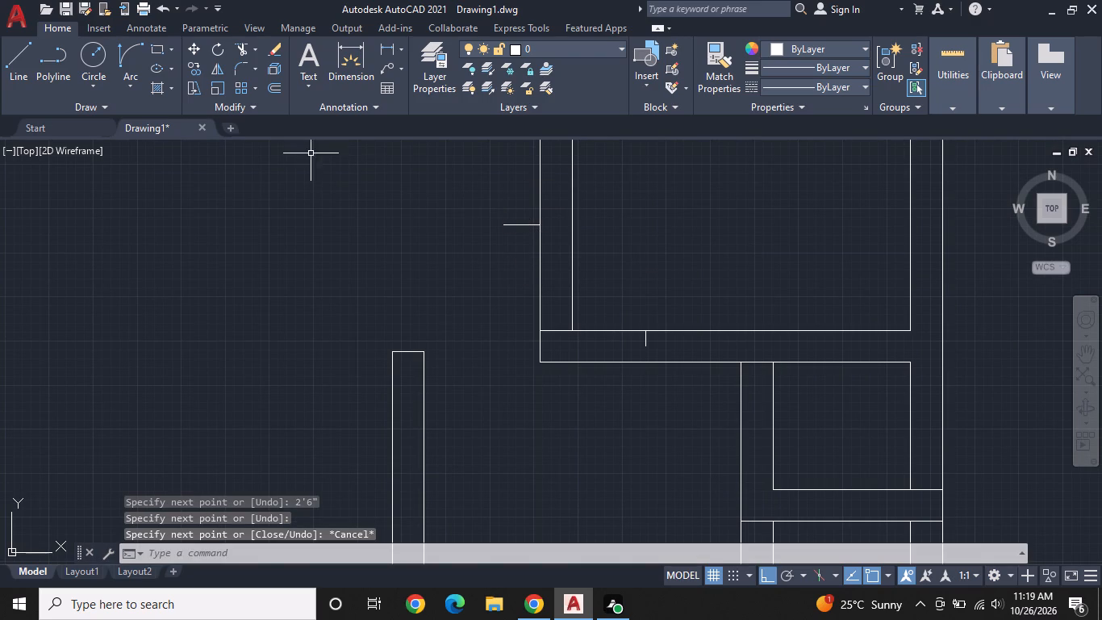
Draw a Start, End, Direction door-swing arc from the 2'6" tick on the horizontal wall line to the 2'6" tick on the outer wall line.
click(119, 47)
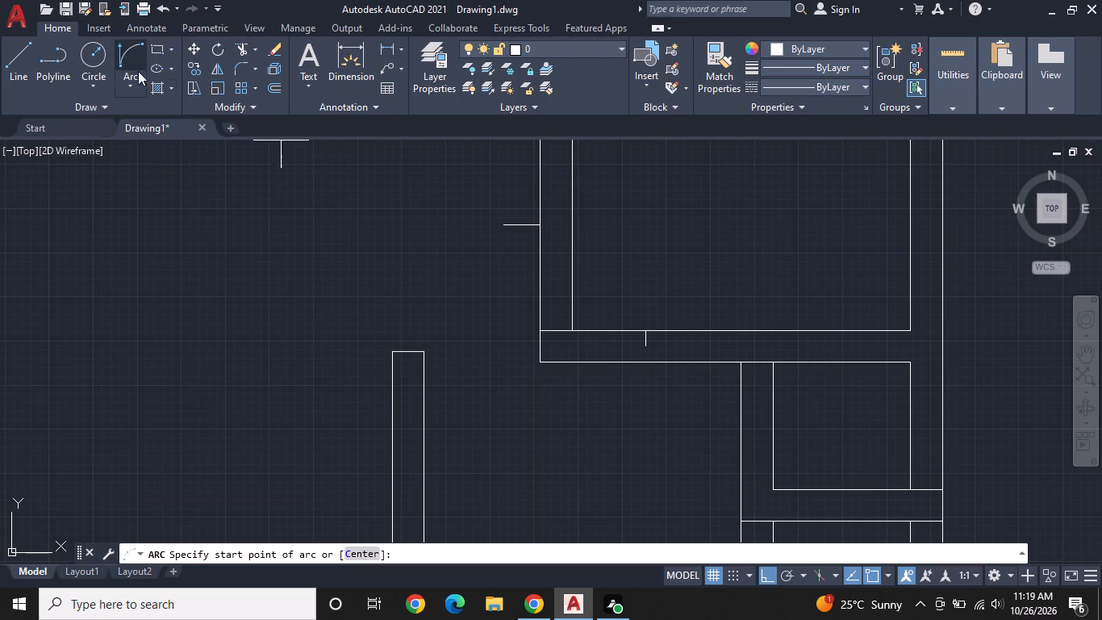
click(648, 329)
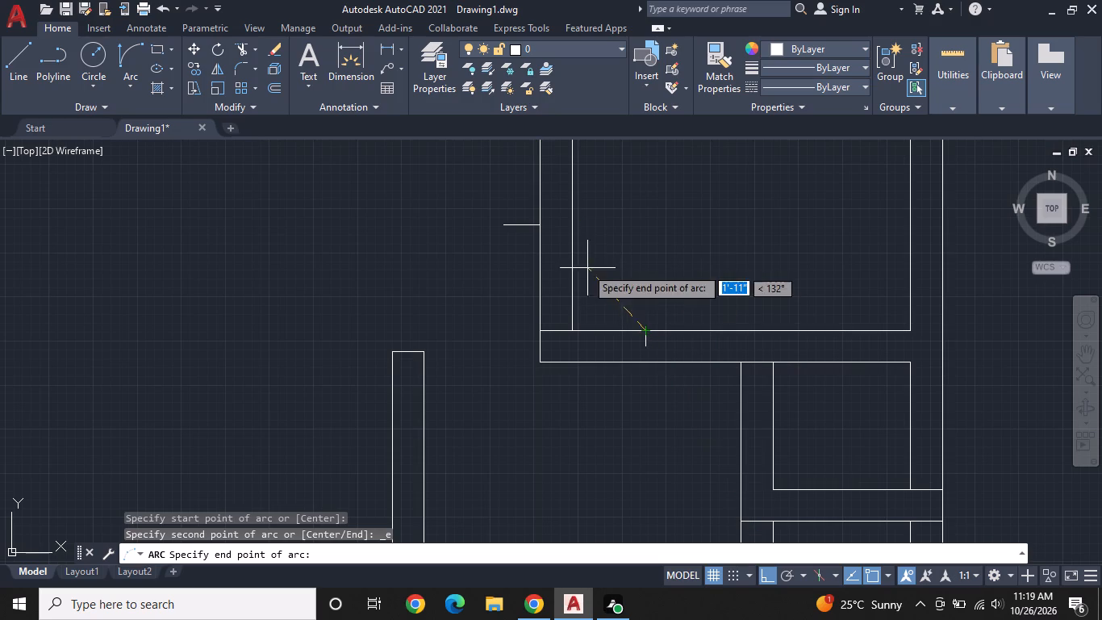
click(543, 228)
click(644, 199)
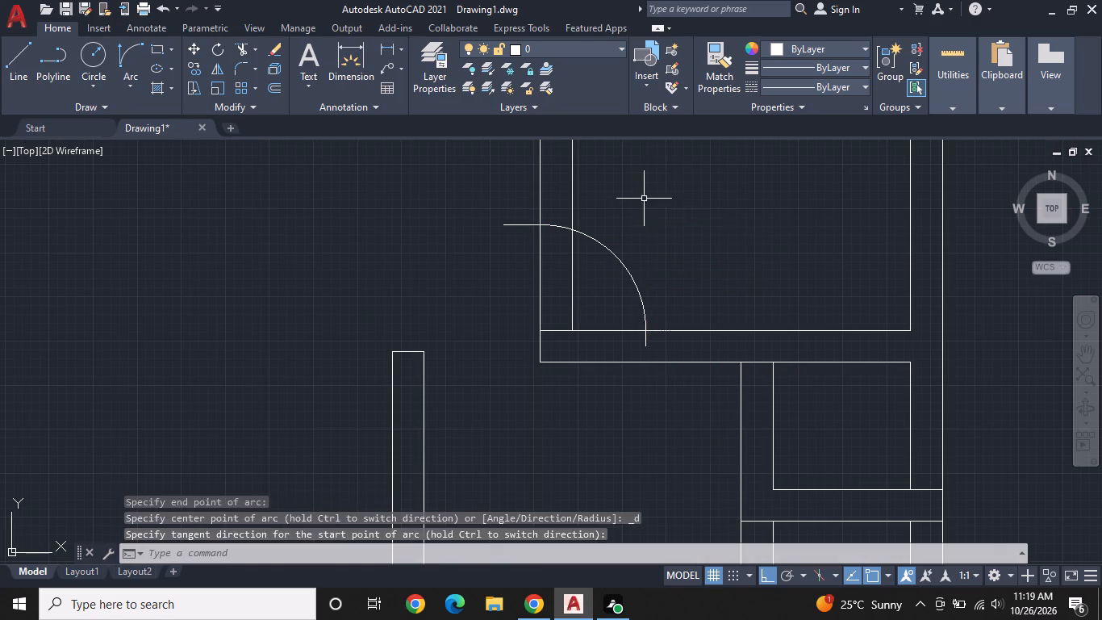
Erase the two short tick lines at the ends of the new door-swing arc.
key(Escape)
click(520, 223)
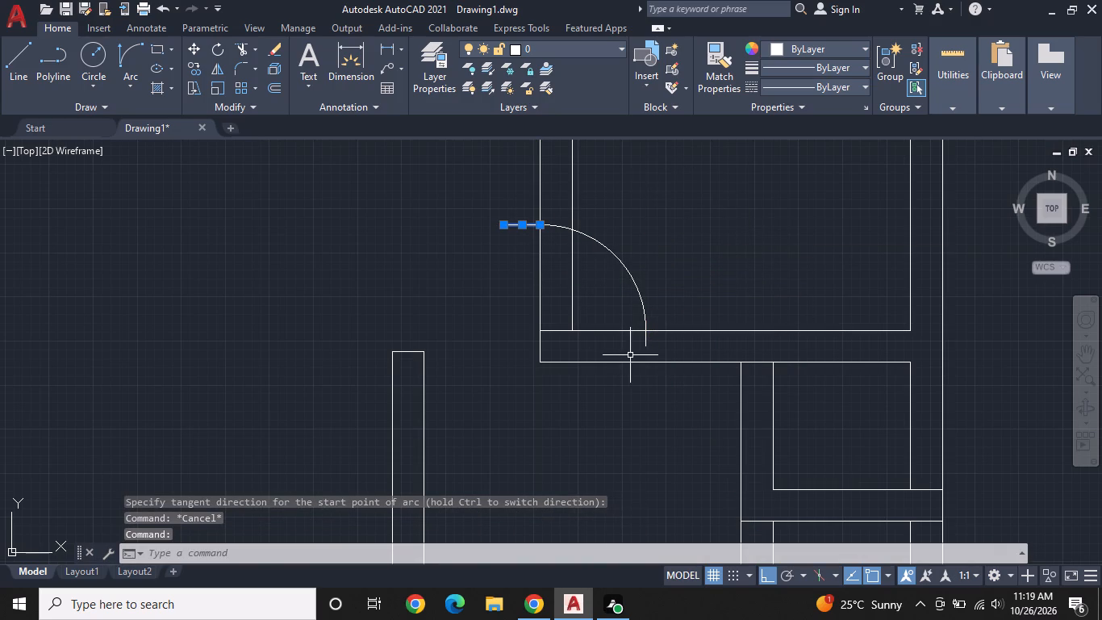
click(648, 346)
right_click(650, 341)
click(674, 312)
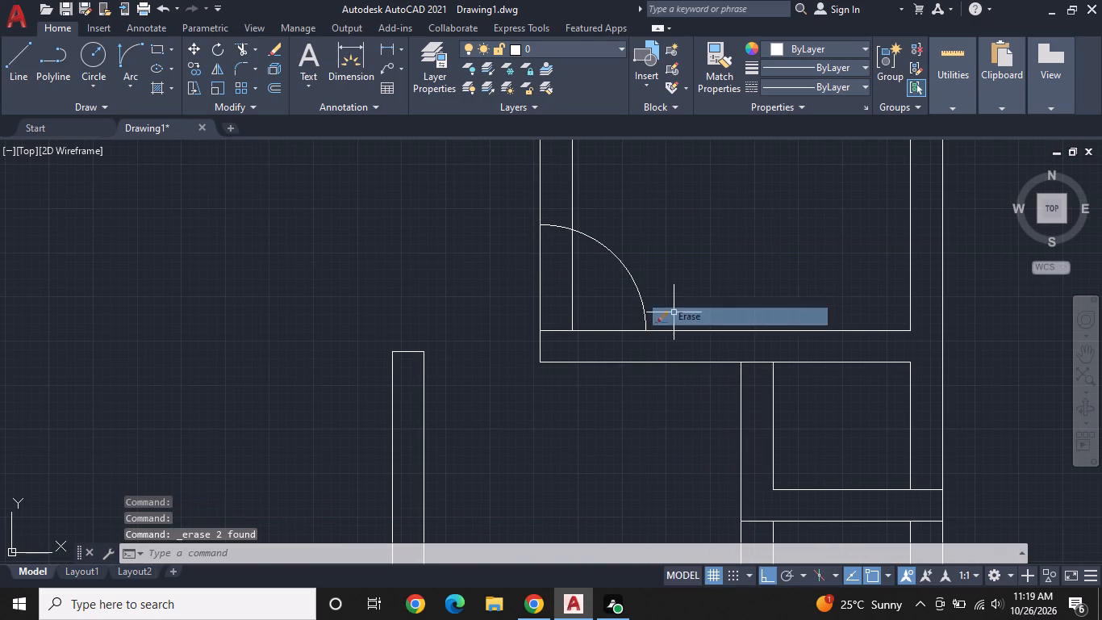
Set the new door-swing arc's linetype to ACAD_ISO02W100.
click(629, 275)
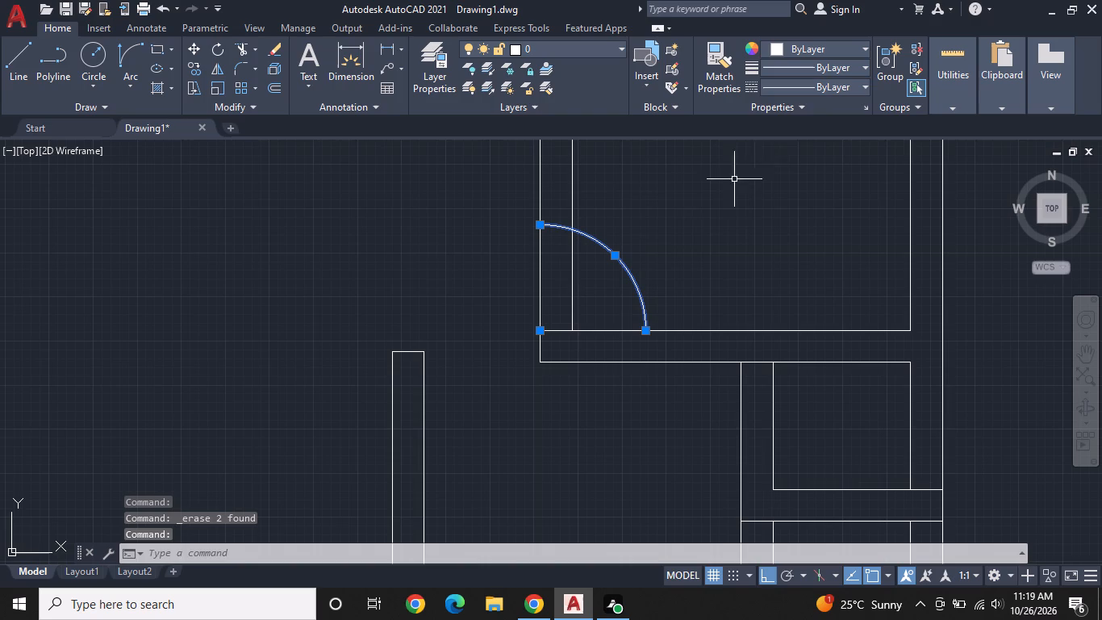
click(835, 86)
click(815, 142)
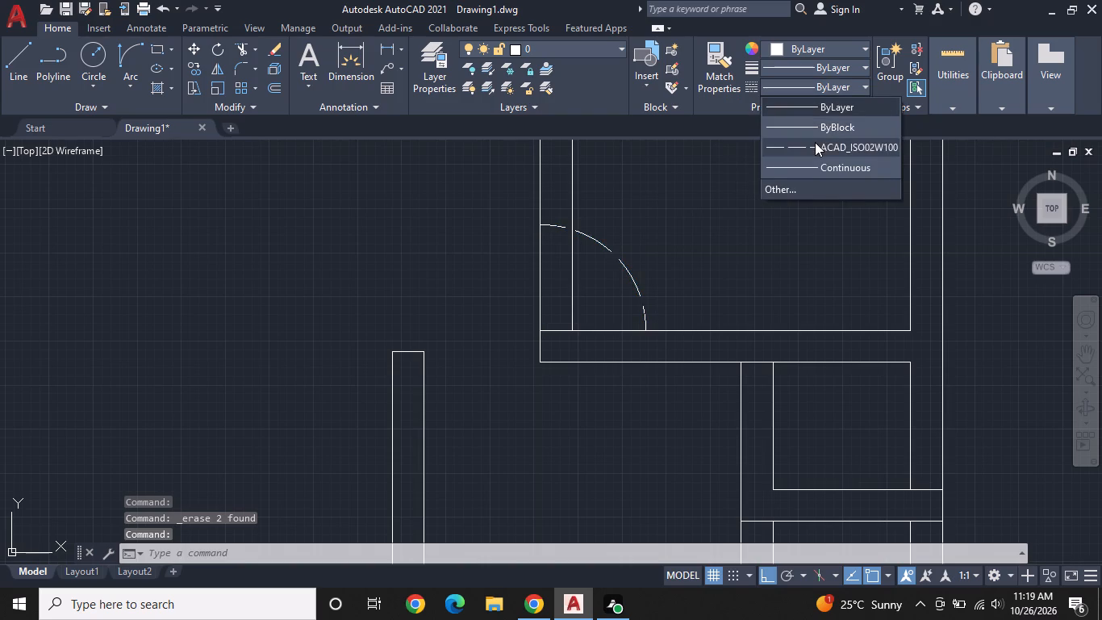
key(Escape)
Offset the door's 2'6" horizontal line 1" upward into the room to form the door leaf.
middle_drag(749, 253, 783, 228)
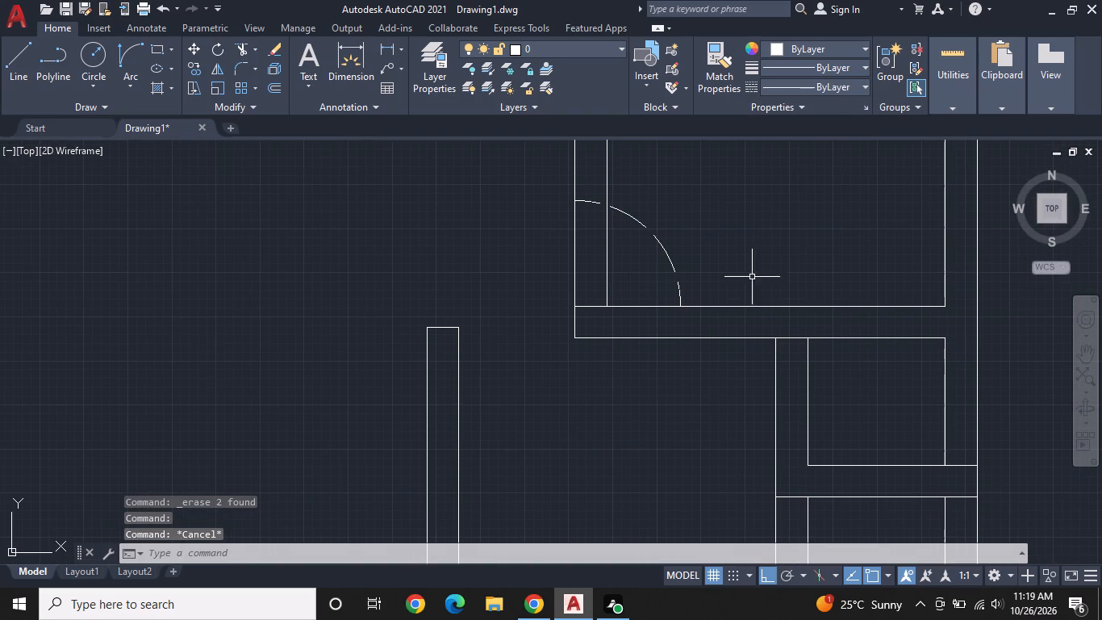
click(278, 78)
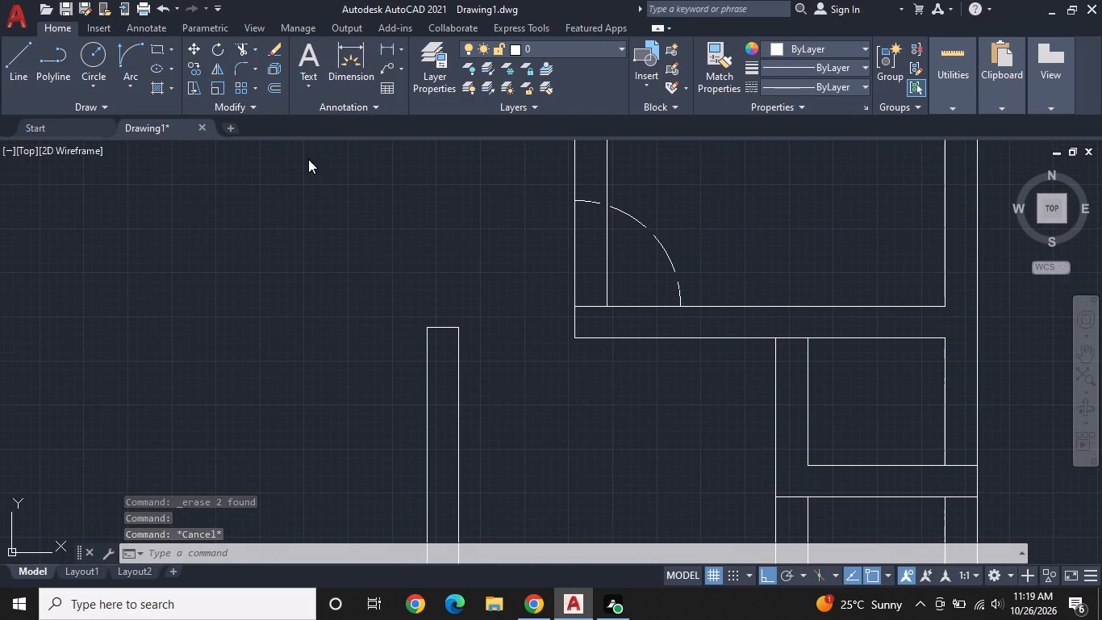
click(280, 88)
key(space)
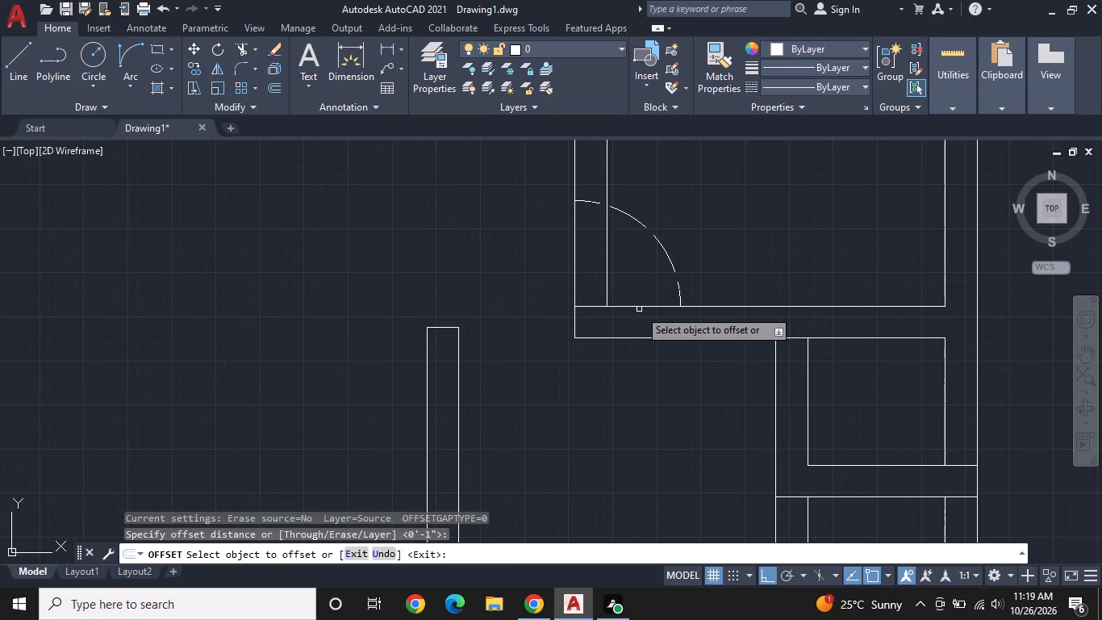
click(641, 306)
click(641, 262)
key(Escape)
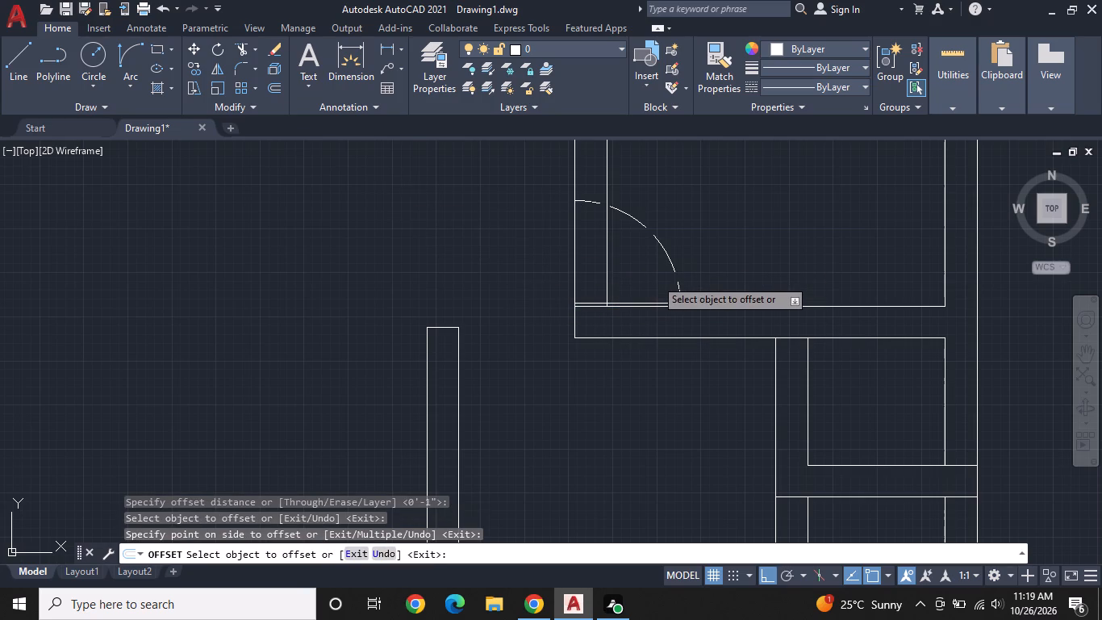
Trim the outer wall line across the 2'6" opening between the arc's end and the door leaf.
middle_drag(652, 275, 709, 307)
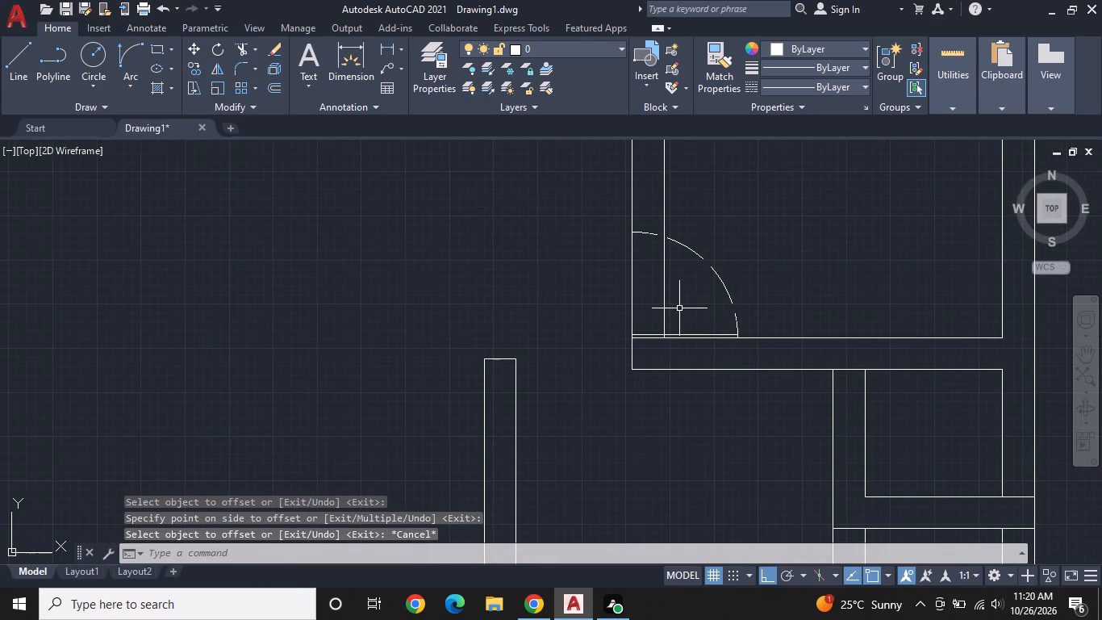
text(TR)
key(space)
click(646, 312)
click(589, 316)
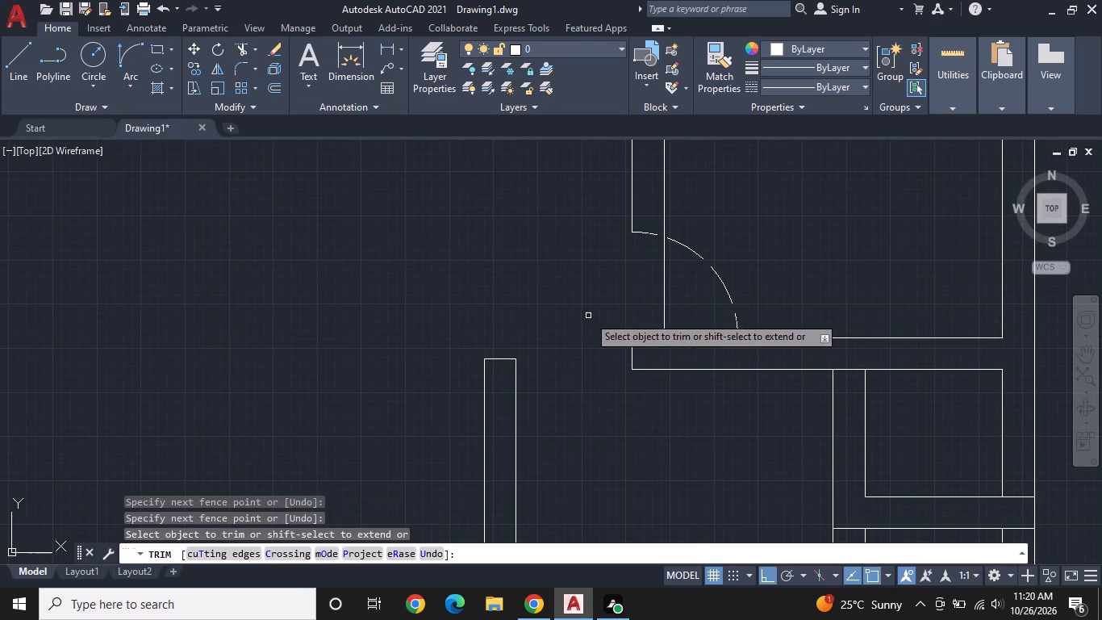
key(Escape)
In the lower-right narrow room, draw a 2'6" line rightward from its top-left outer wall junction, ending in a short upward tick.
scroll(681, 273, down, 1)
middle_drag(707, 258, 682, 341)
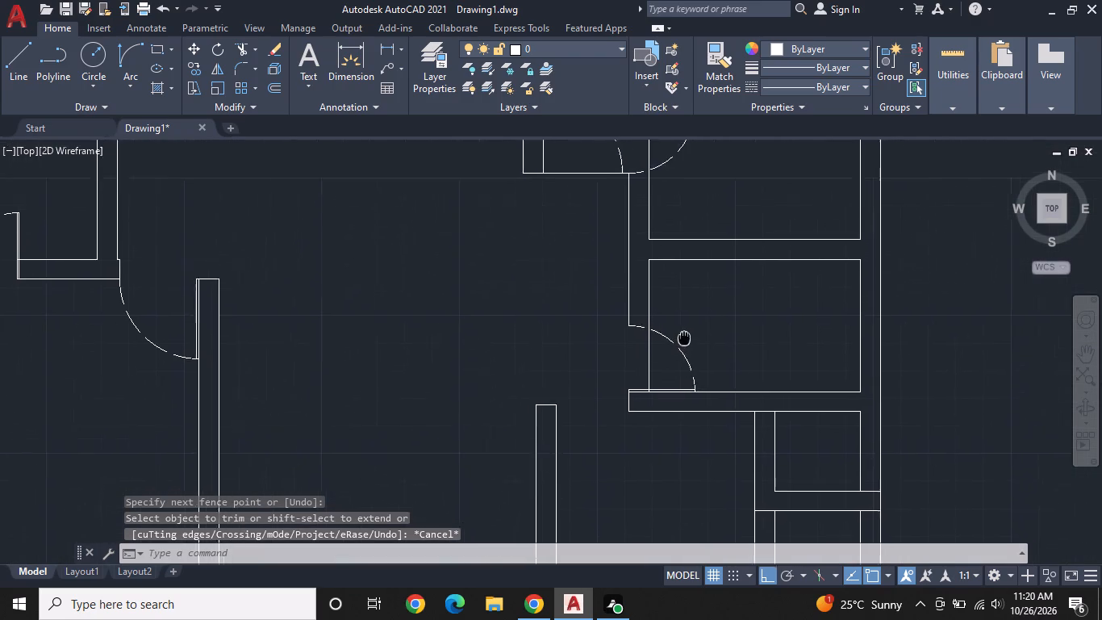
middle_drag(682, 341, 627, 357)
scroll(637, 303, down, 1)
middle_drag(659, 322, 659, 290)
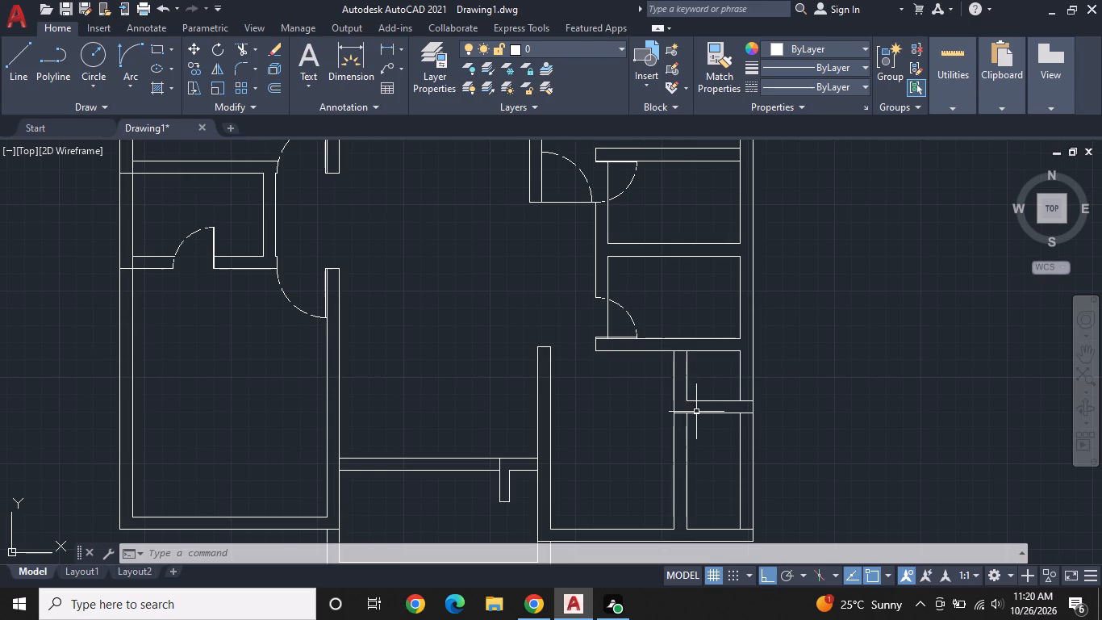
middle_drag(709, 428, 601, 367)
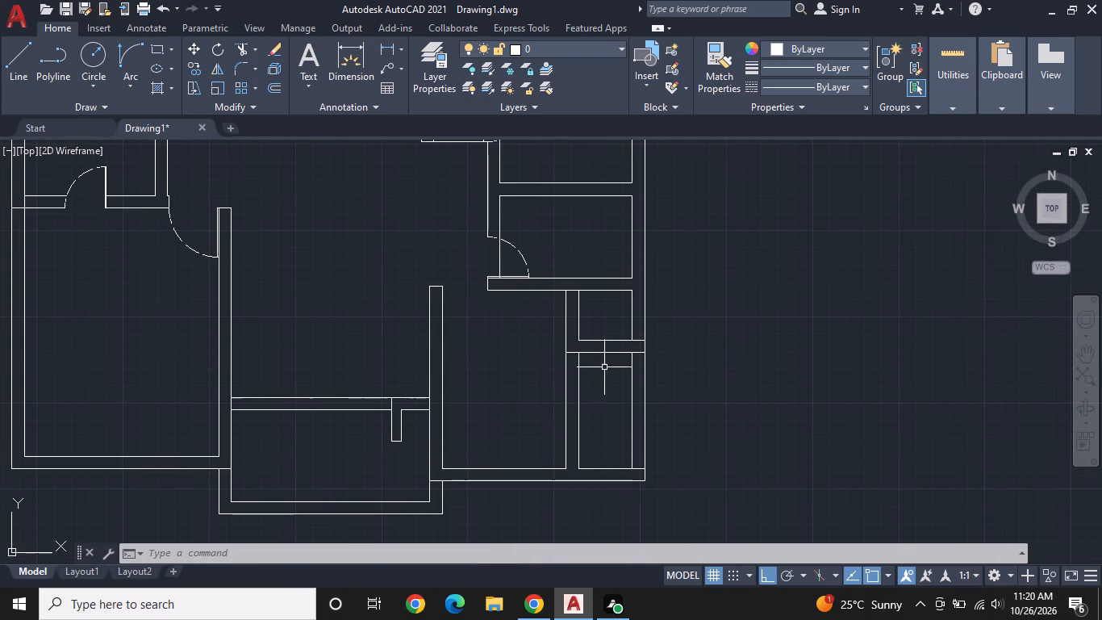
middle_drag(620, 408, 620, 383)
scroll(583, 364, up, 1)
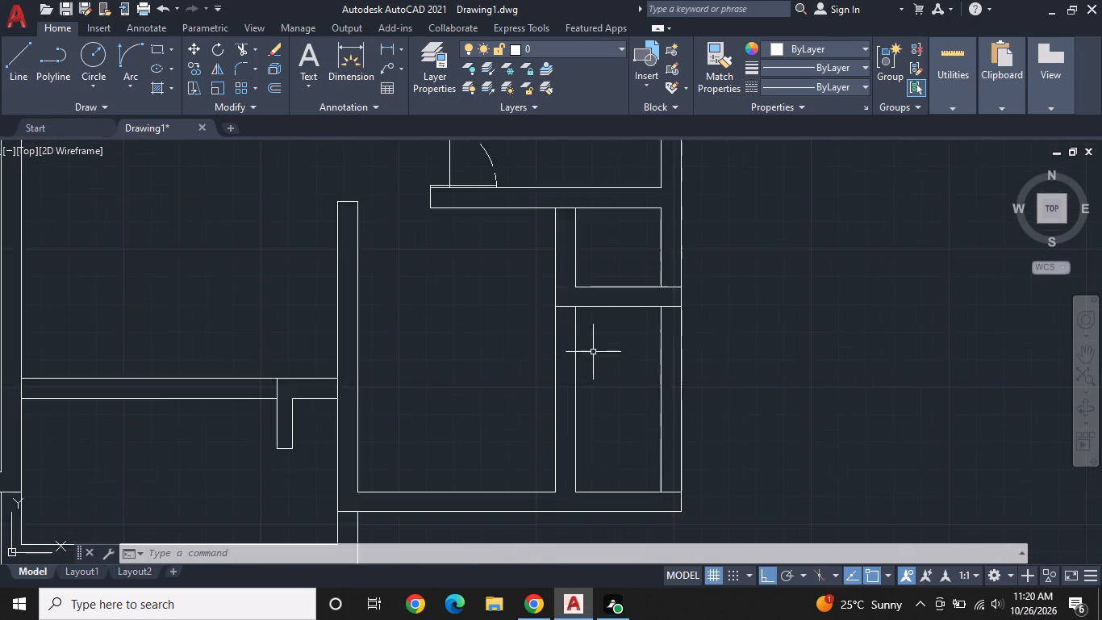
scroll(593, 352, up, 1)
middle_drag(589, 319, 649, 426)
scroll(645, 407, up, 1)
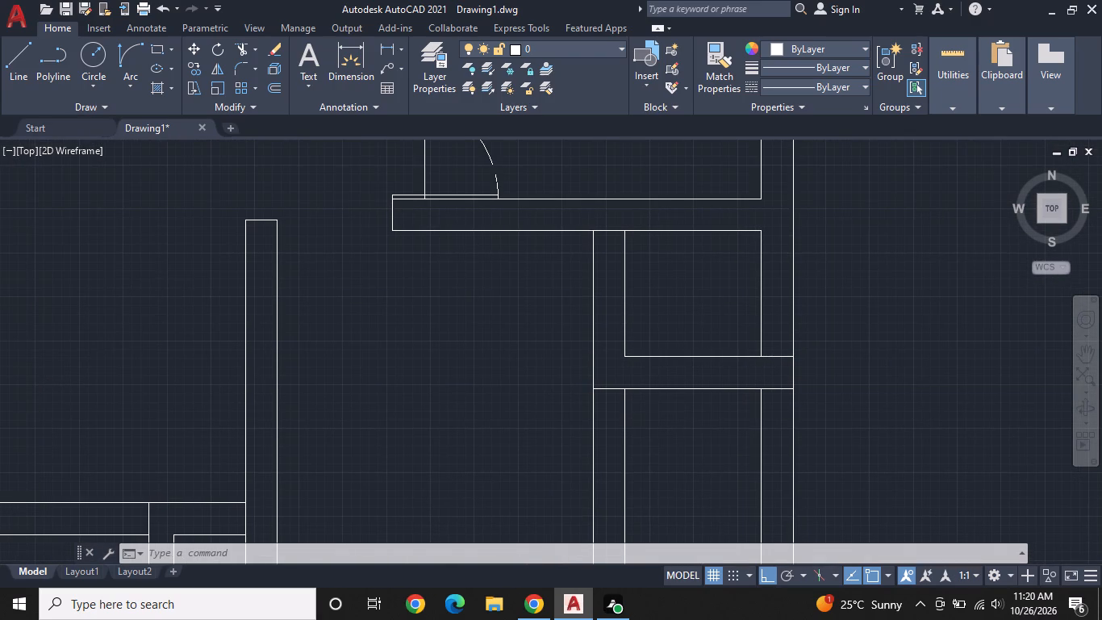
text(L)
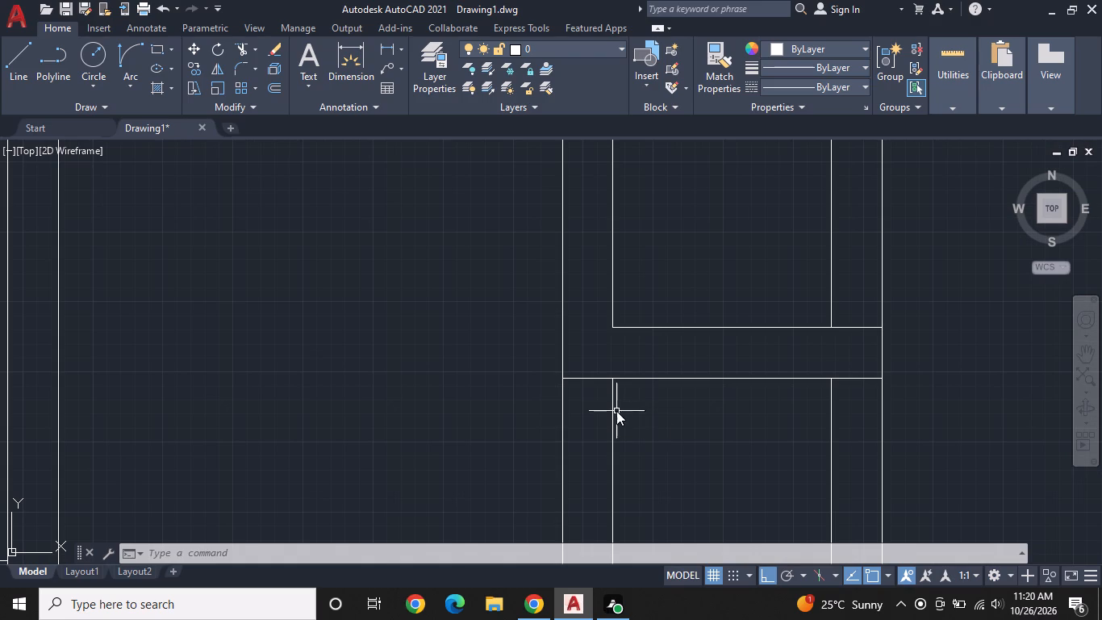
key(space)
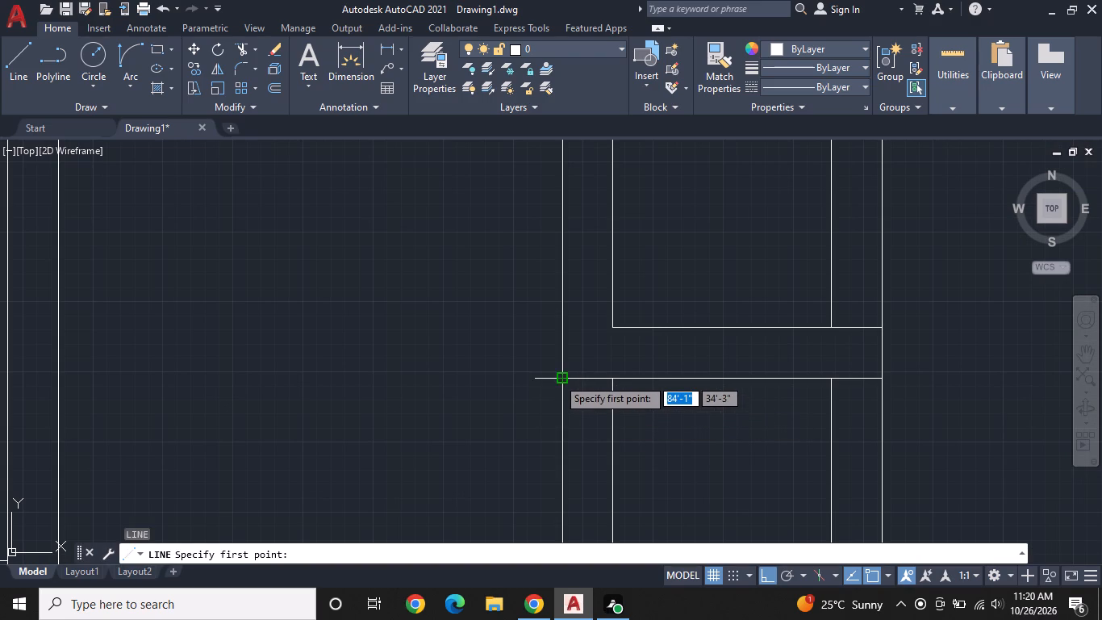
click(559, 377)
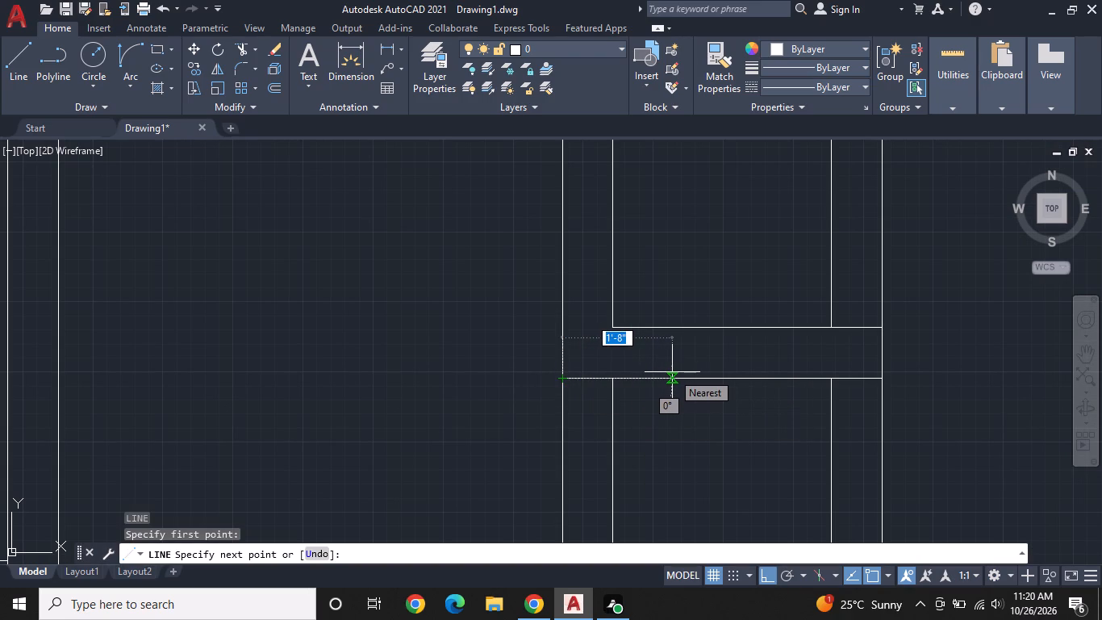
text(2'6")
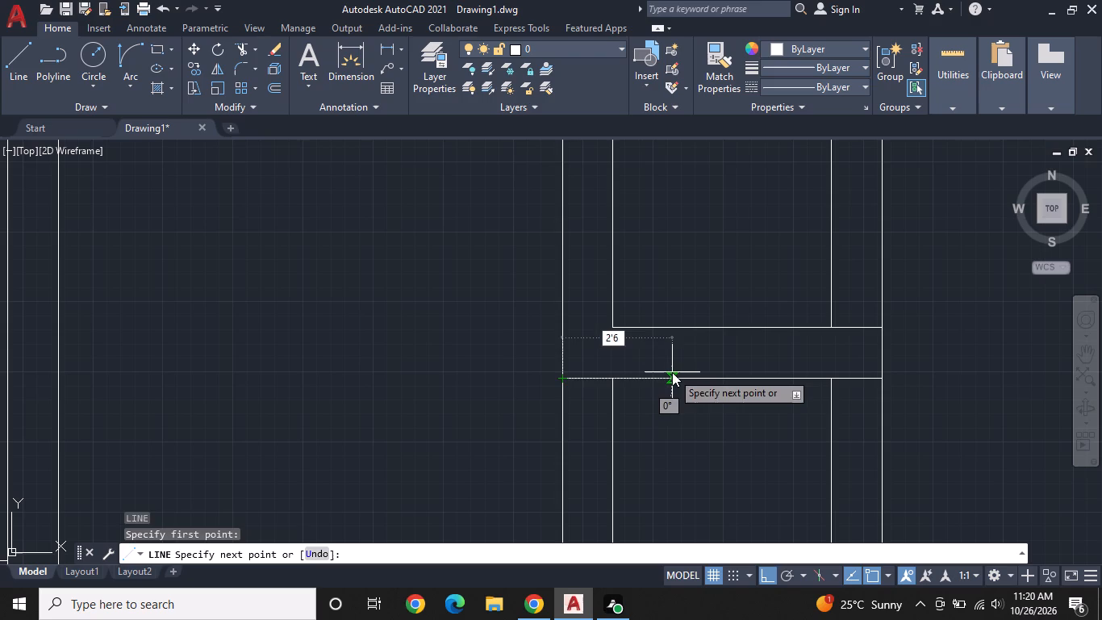
key(Return)
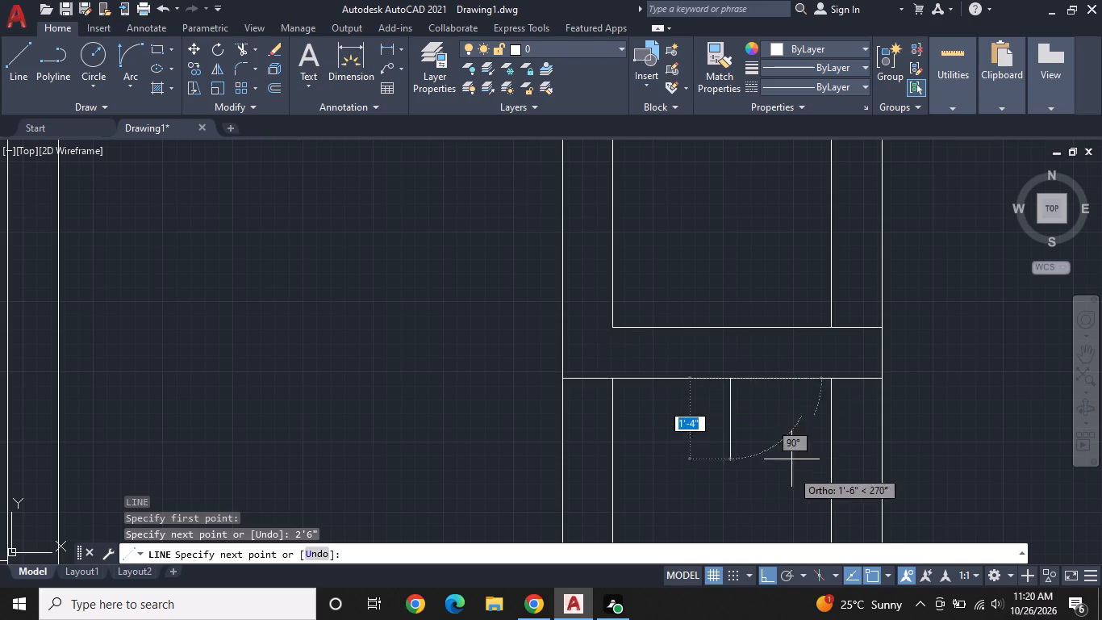
click(737, 364)
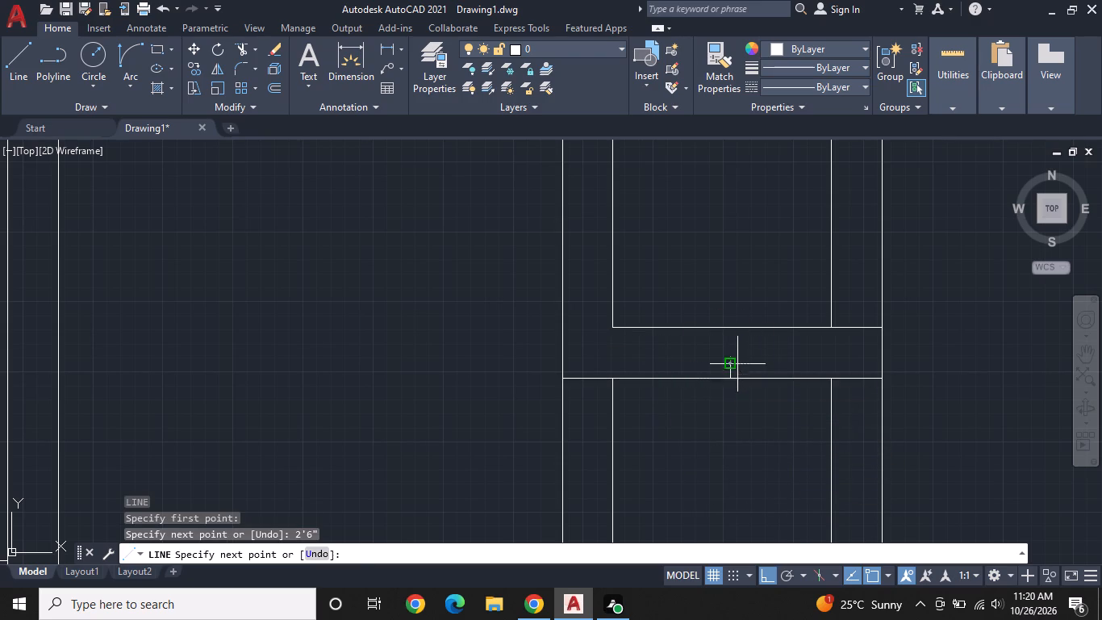
key(space)
Draw a 2'6" line down the outer wall line from the same junction, ending in a tick about 1'4" to the left.
key(space)
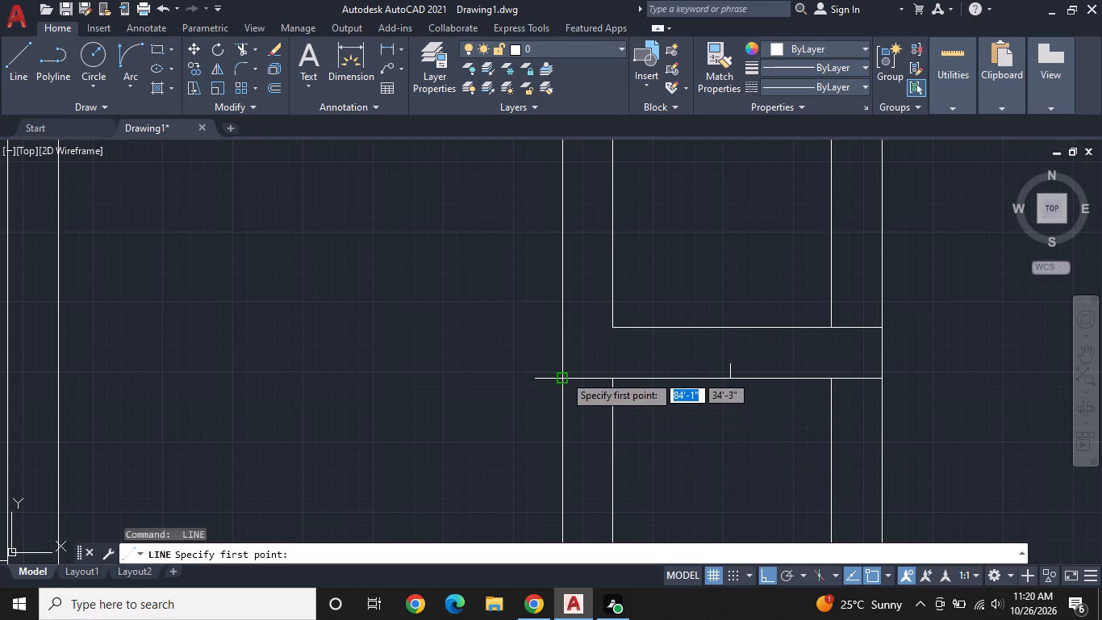
click(564, 375)
middle_drag(570, 472, 570, 383)
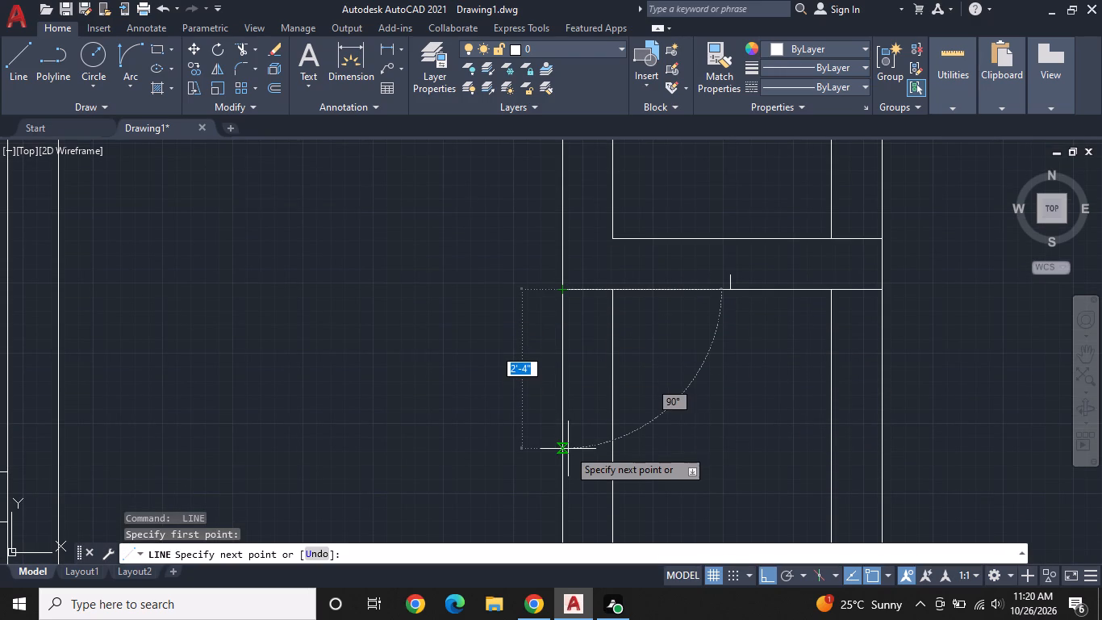
text(2'6")
key(Return)
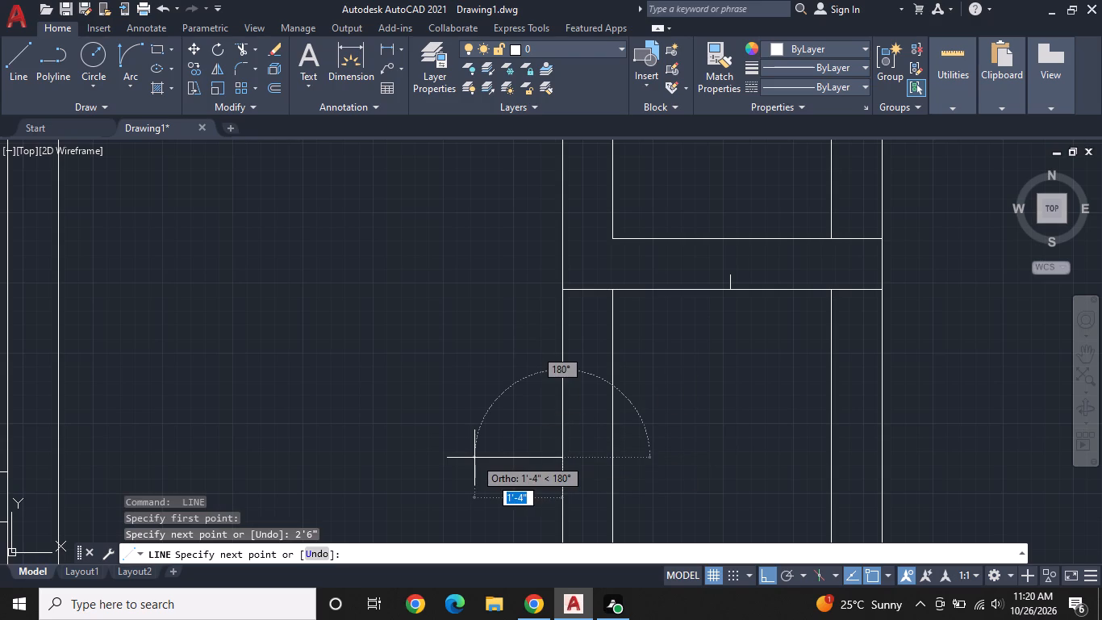
click(474, 458)
key(Escape)
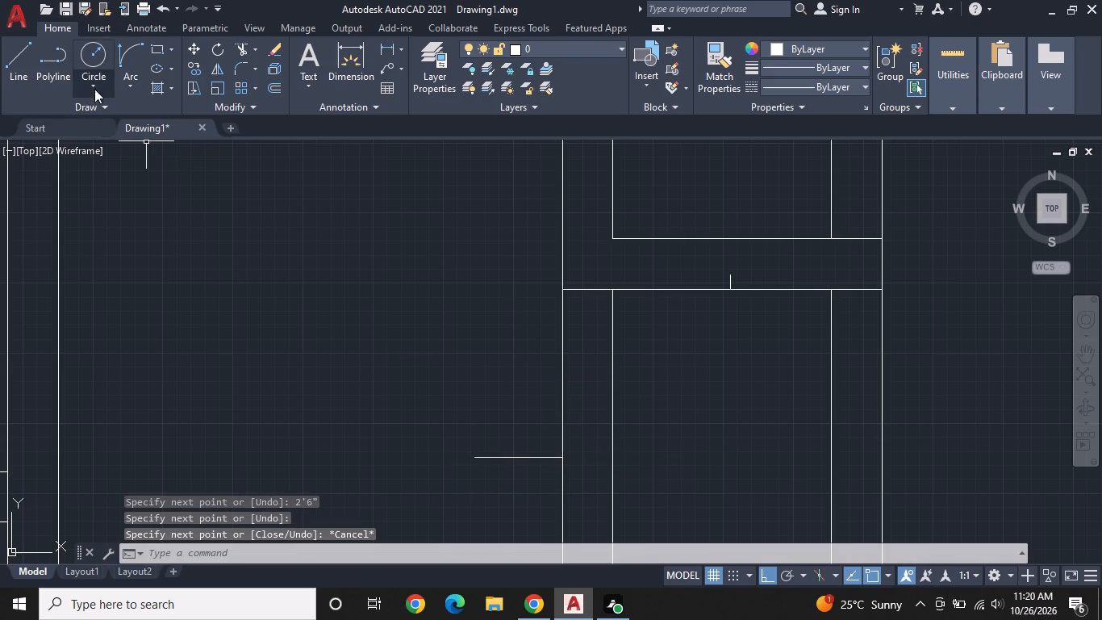
Draw a Start, End, Direction door-swing arc from the tick on the horizontal wall line to the tick on the outer wall line.
click(118, 57)
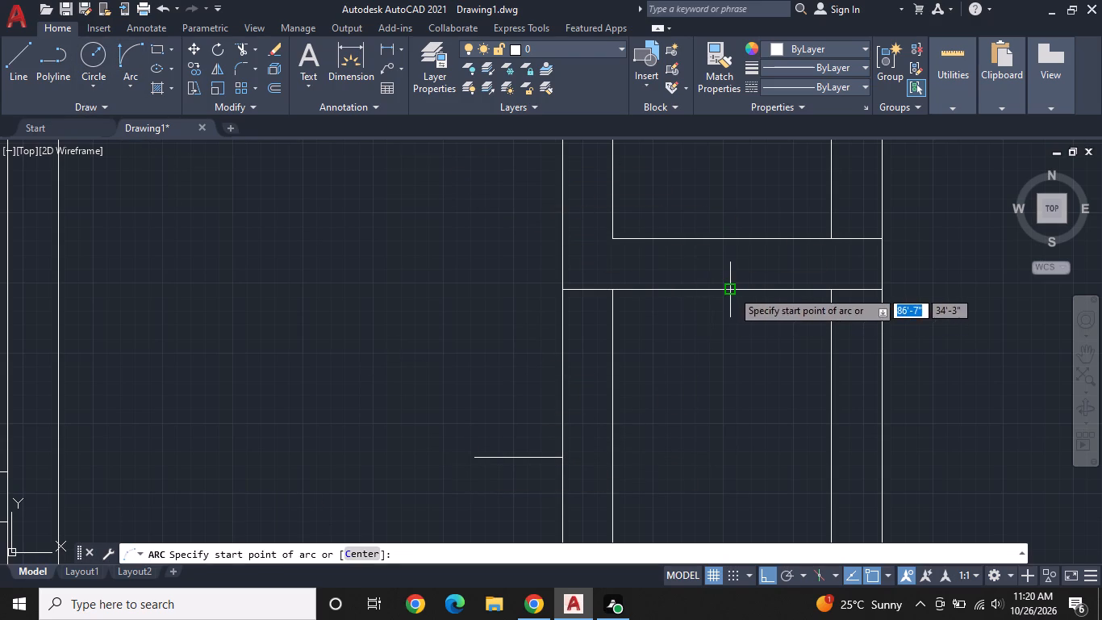
click(732, 290)
click(560, 459)
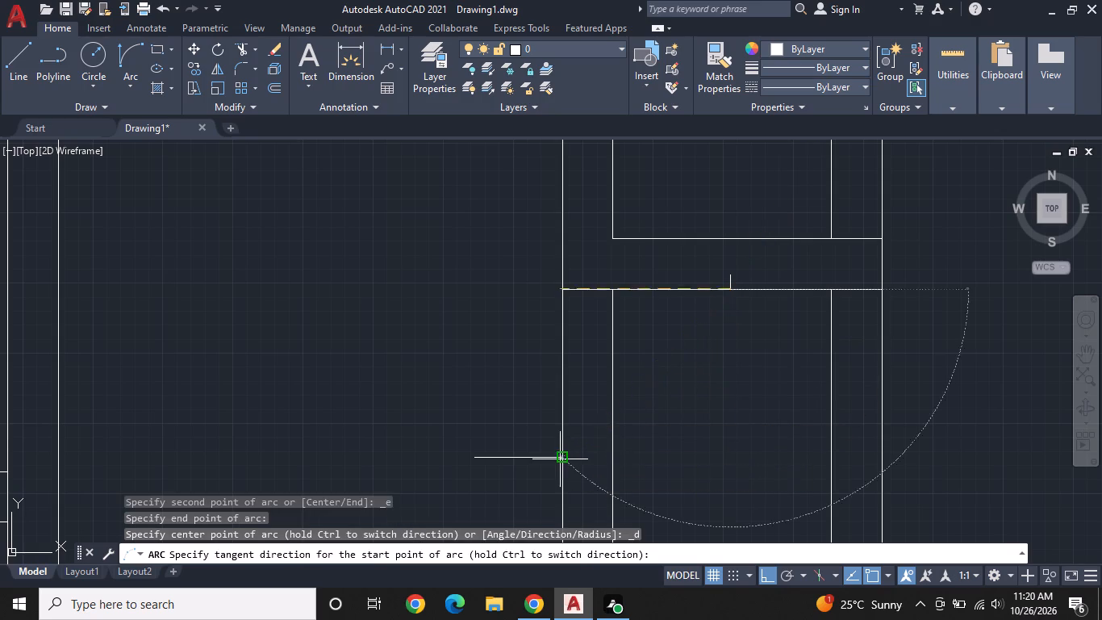
click(742, 431)
key(Escape)
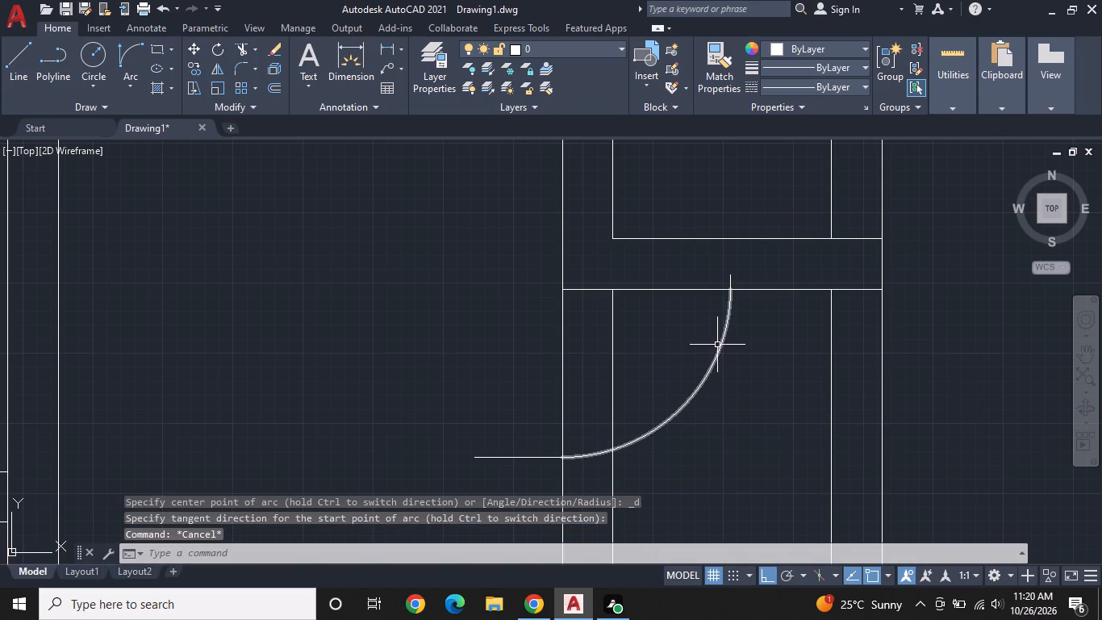
Erase the two tick lines at the ends of the narrow room's door-swing arc.
click(730, 281)
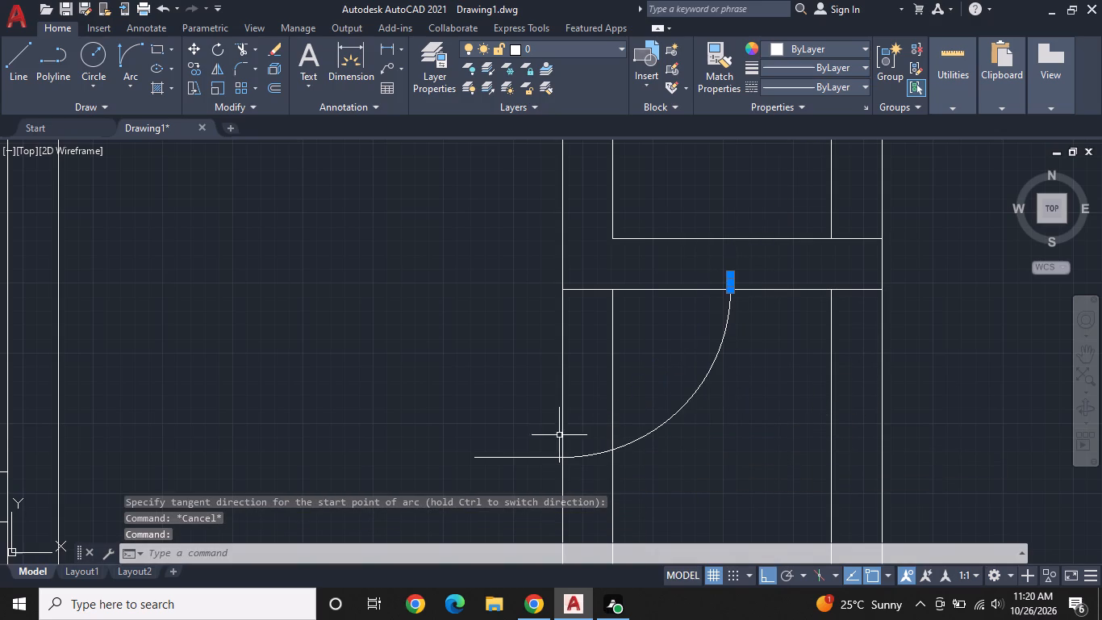
click(528, 458)
right_click(528, 458)
click(633, 187)
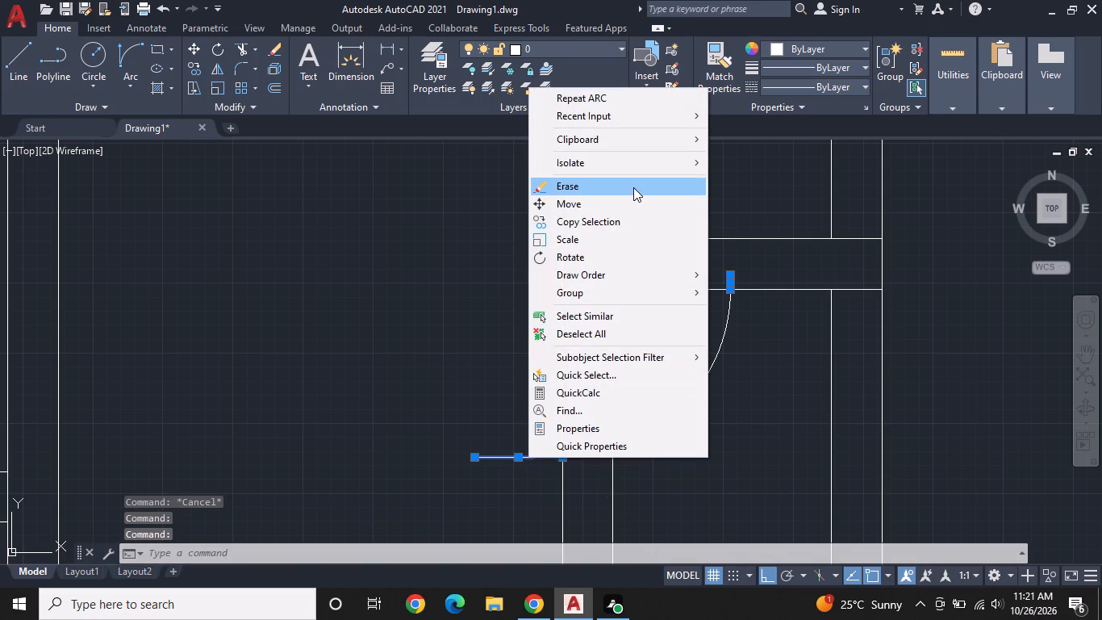
Set the narrow room's door-swing arc to the ACAD_ISO02W100 linetype.
click(723, 352)
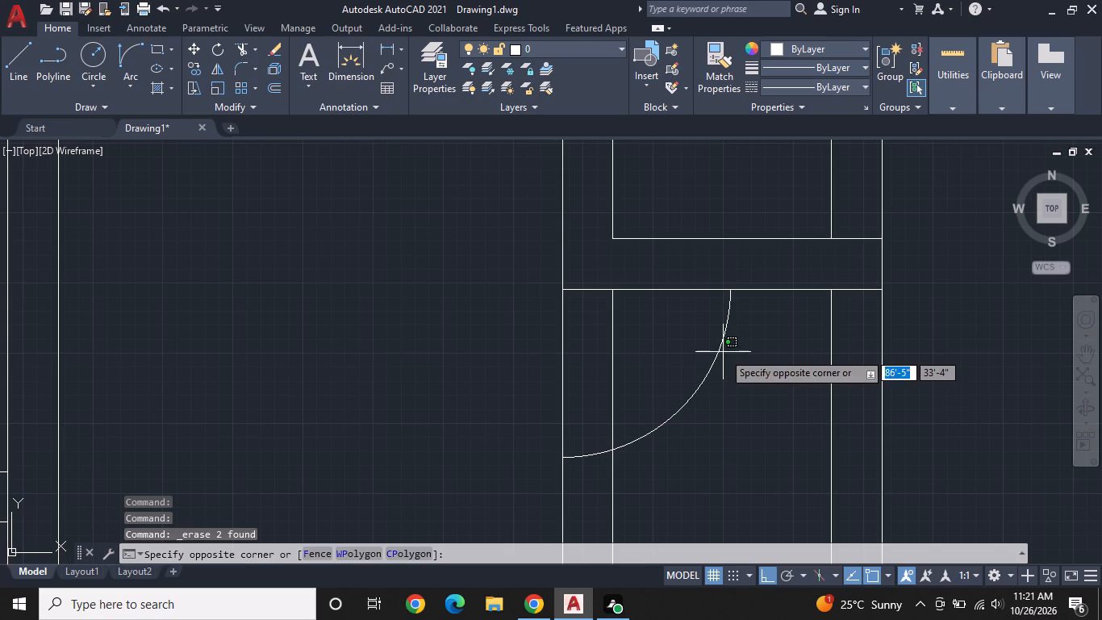
click(723, 346)
click(723, 329)
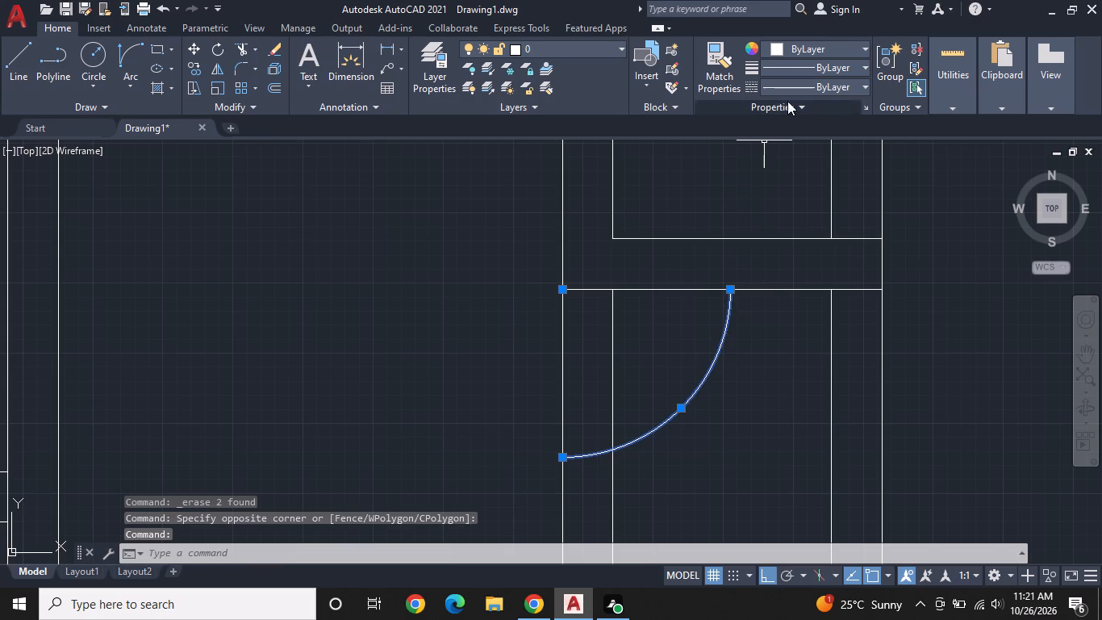
click(808, 82)
click(812, 149)
key(Escape)
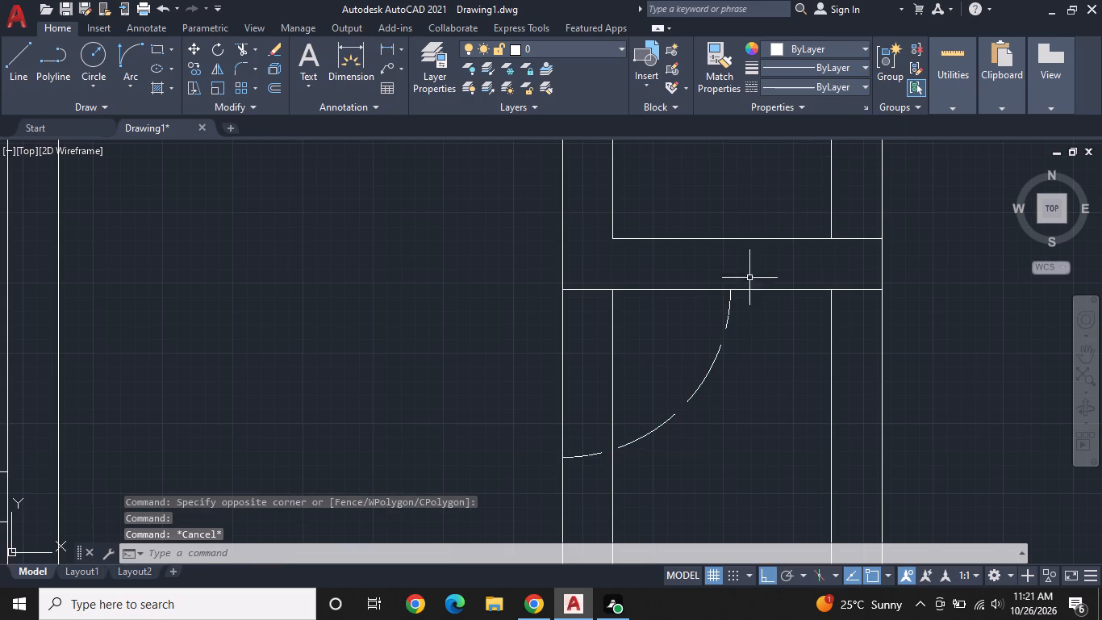
Offset the narrow room's 2'6" horizontal door line 1" downward to form the door leaf.
click(274, 86)
key(space)
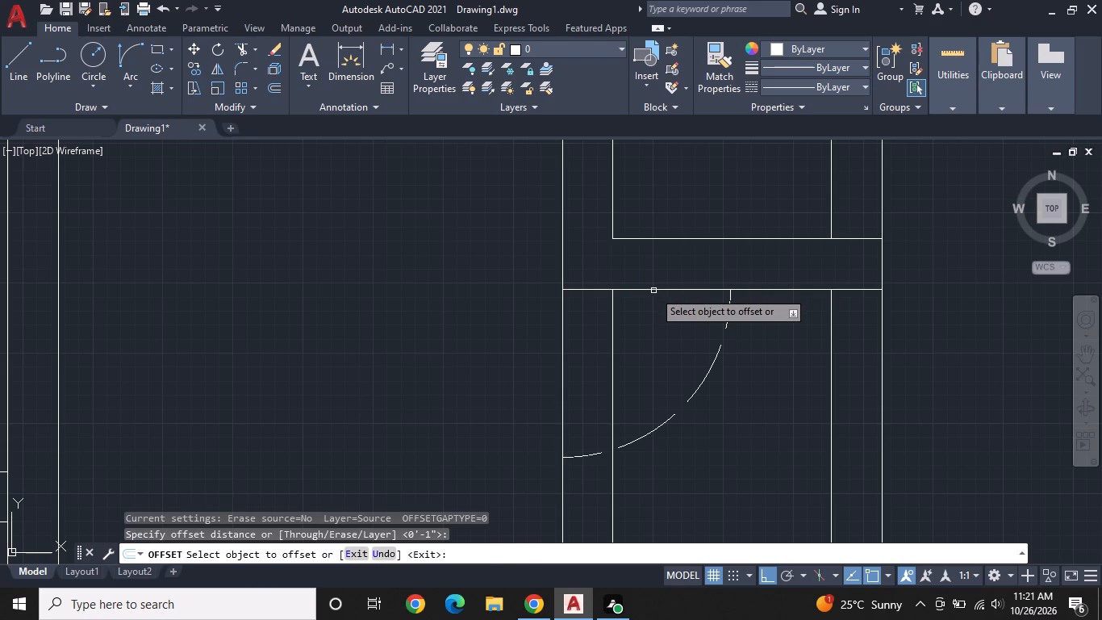
click(653, 291)
click(662, 346)
middle_drag(662, 346, 698, 307)
key(Escape)
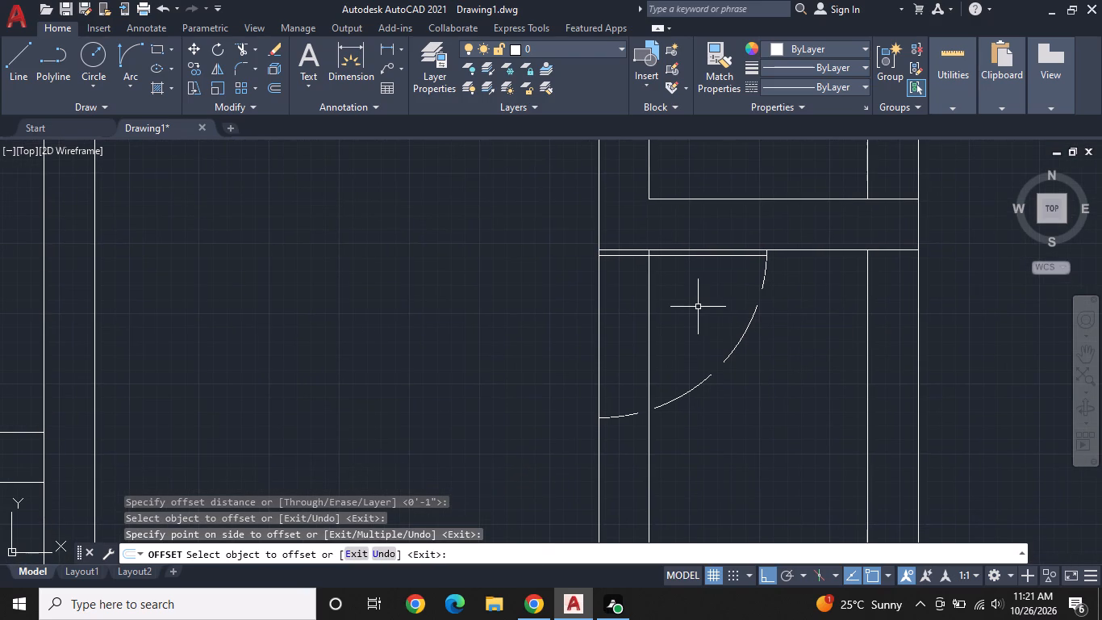
Trim the inner wall line out of the narrow room's door opening, including the short stub between the door leaf lines.
text(TR)
key(space)
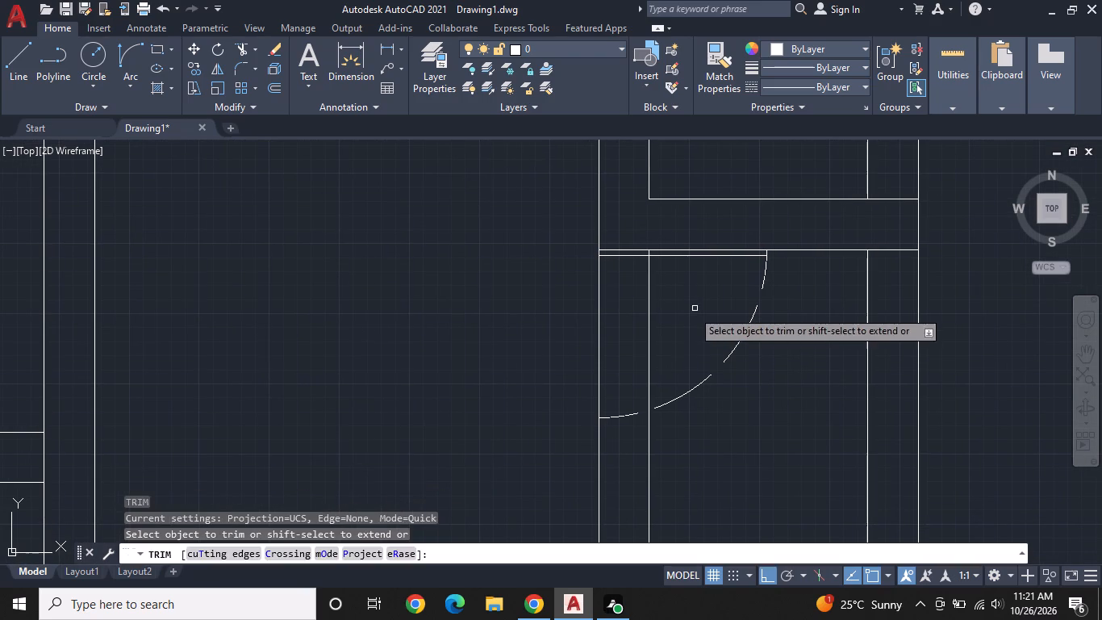
click(659, 326)
click(624, 337)
key(Escape)
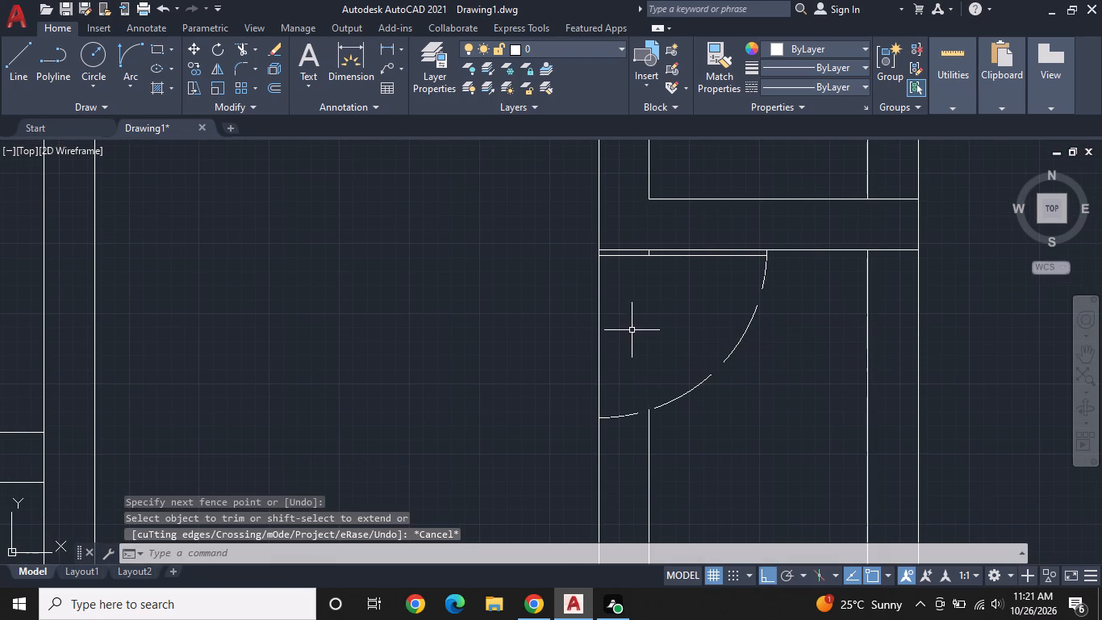
scroll(649, 257, up, 1)
key(space)
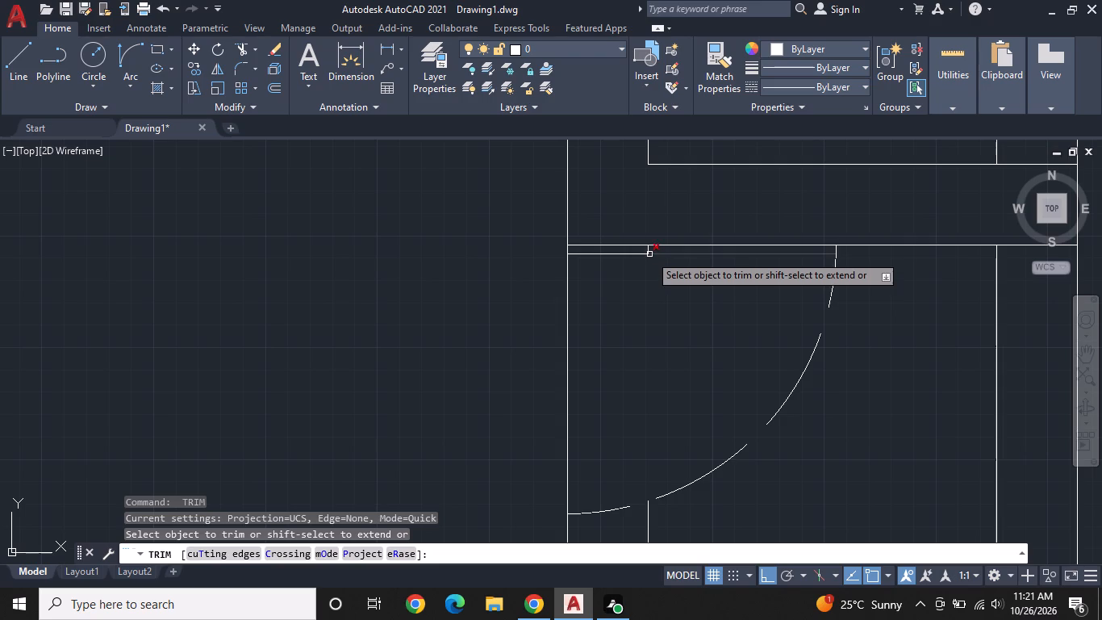
click(651, 249)
click(639, 254)
key(Escape)
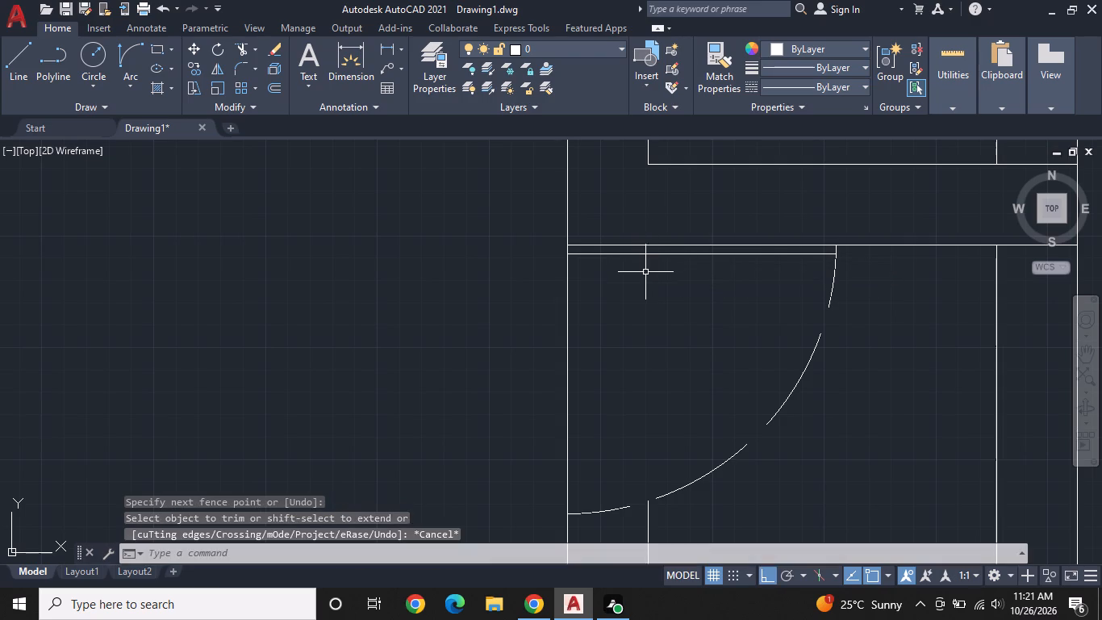
Draw the counter outline from the partition below the narrow room's door: about 2'1" left, down, and 5'5" left to the opposite wall.
scroll(649, 278, down, 3)
middle_drag(658, 330, 695, 258)
middle_drag(663, 359, 703, 291)
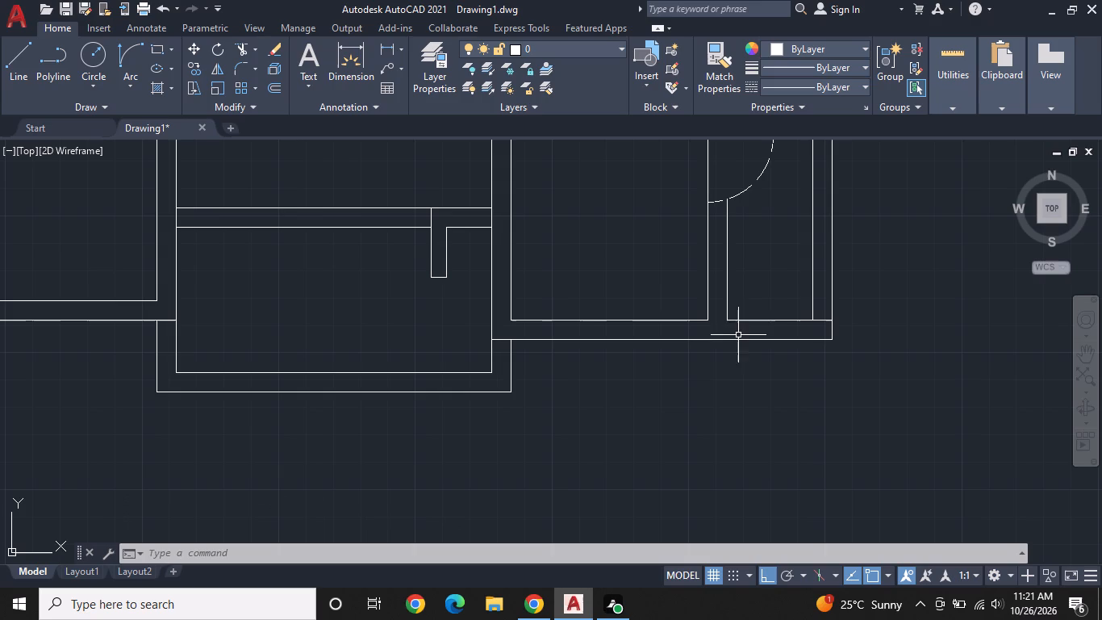
middle_drag(678, 323, 781, 409)
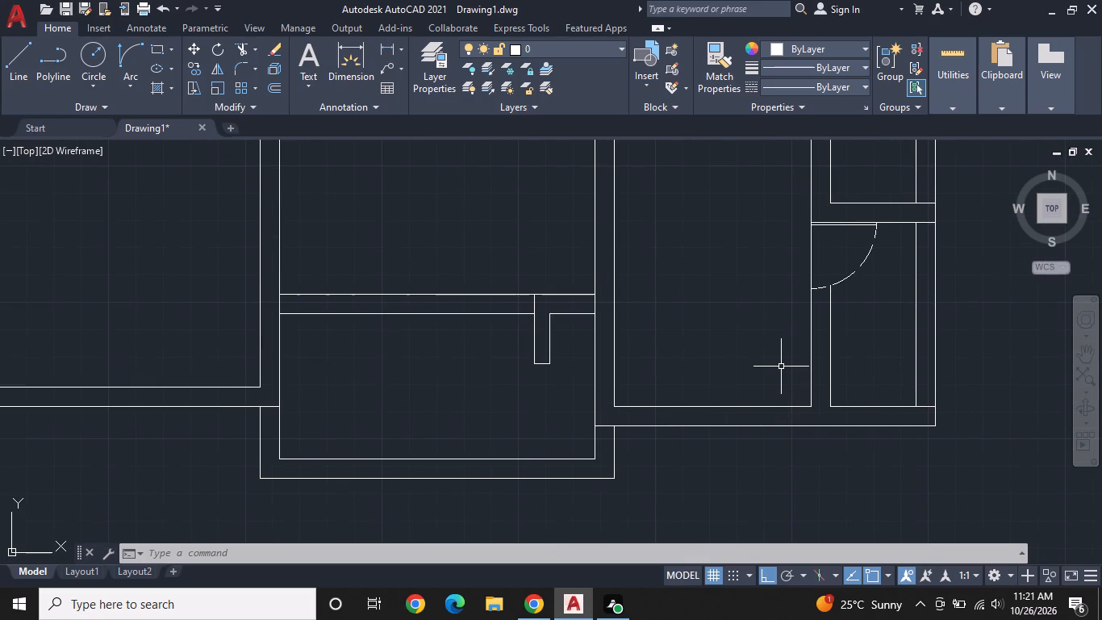
text(L)
key(space)
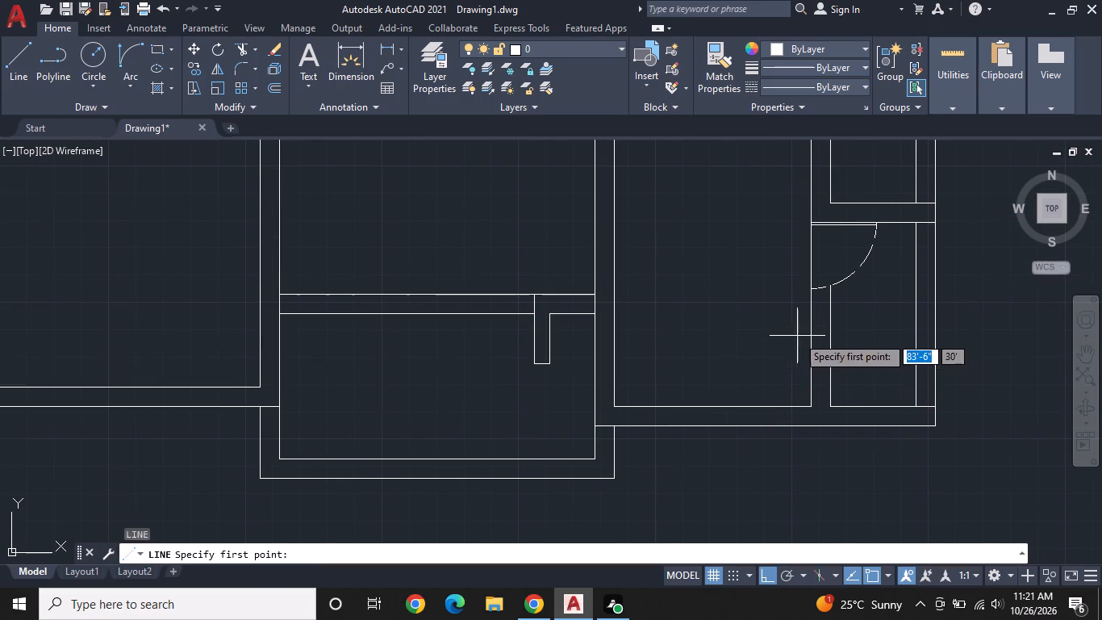
scroll(810, 312, up, 1)
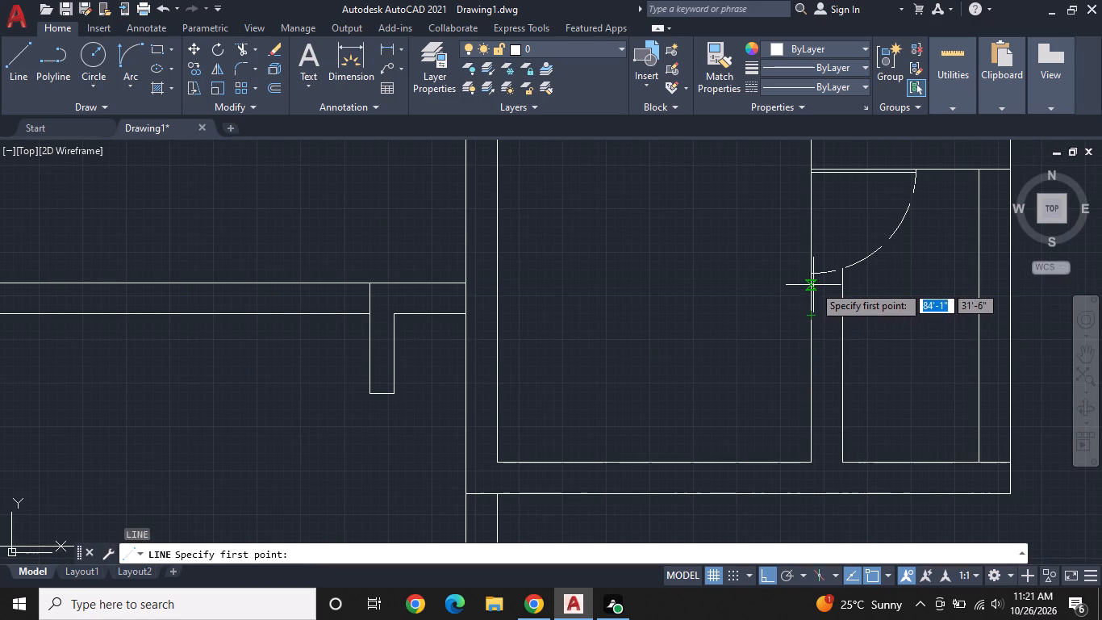
click(813, 285)
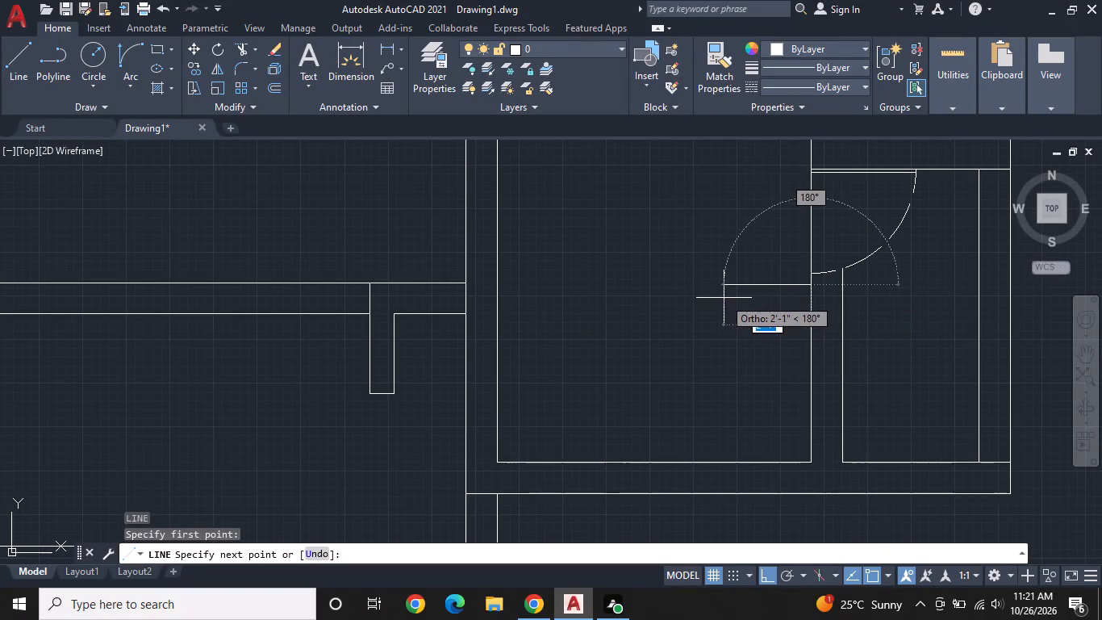
click(724, 298)
click(723, 394)
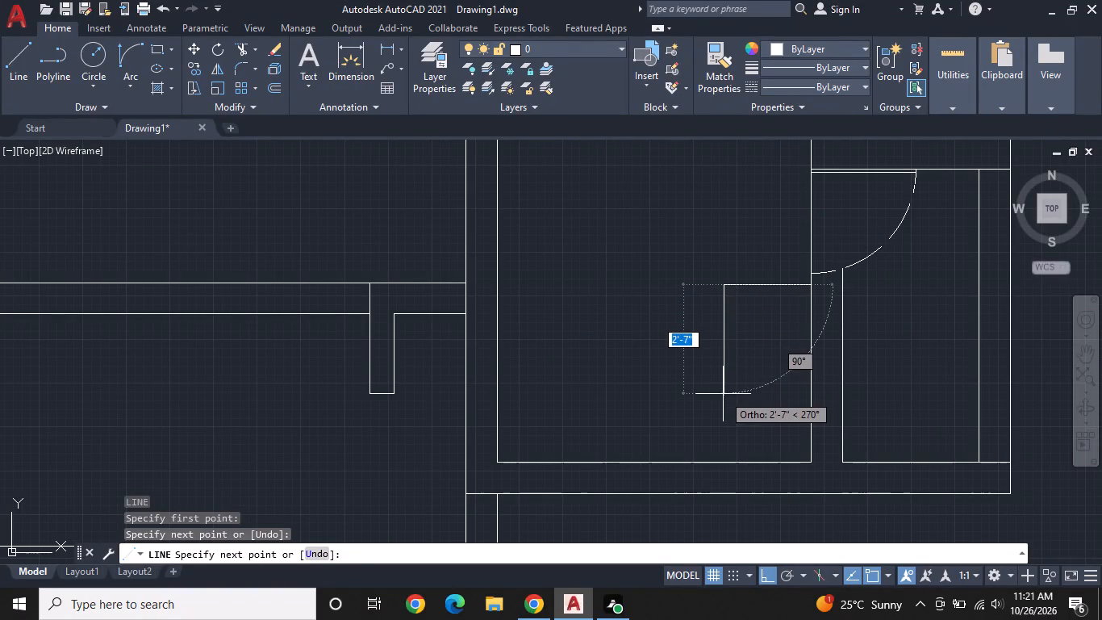
click(497, 399)
key(space)
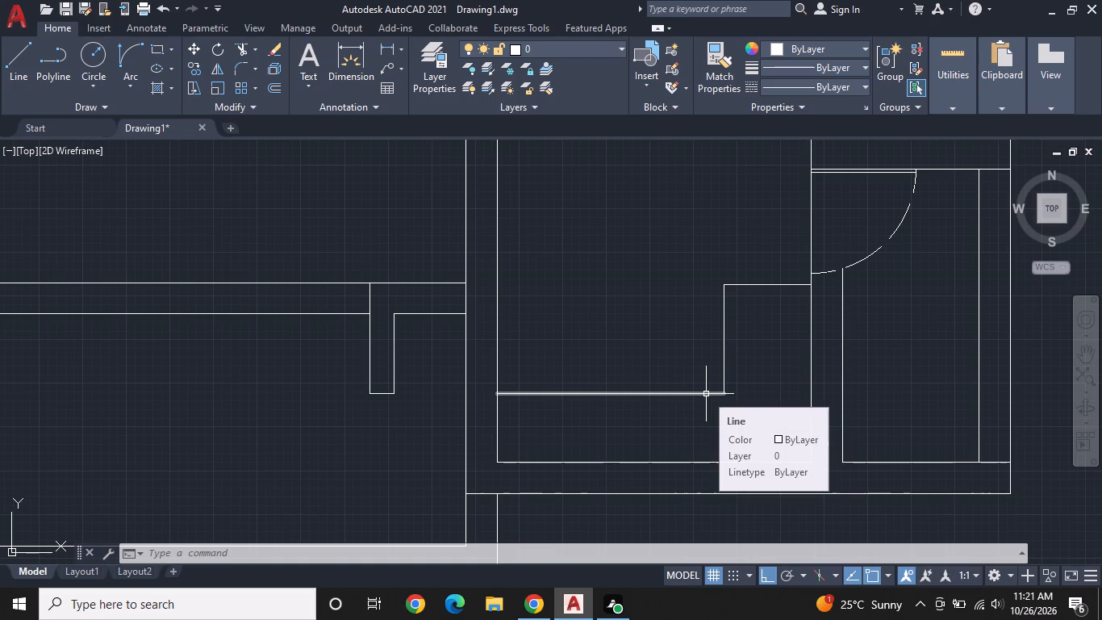
Draw a nearly square stove rectangle inside the counter's upper corner, beside the partition with the narrow room's door.
scroll(706, 394, down, 1)
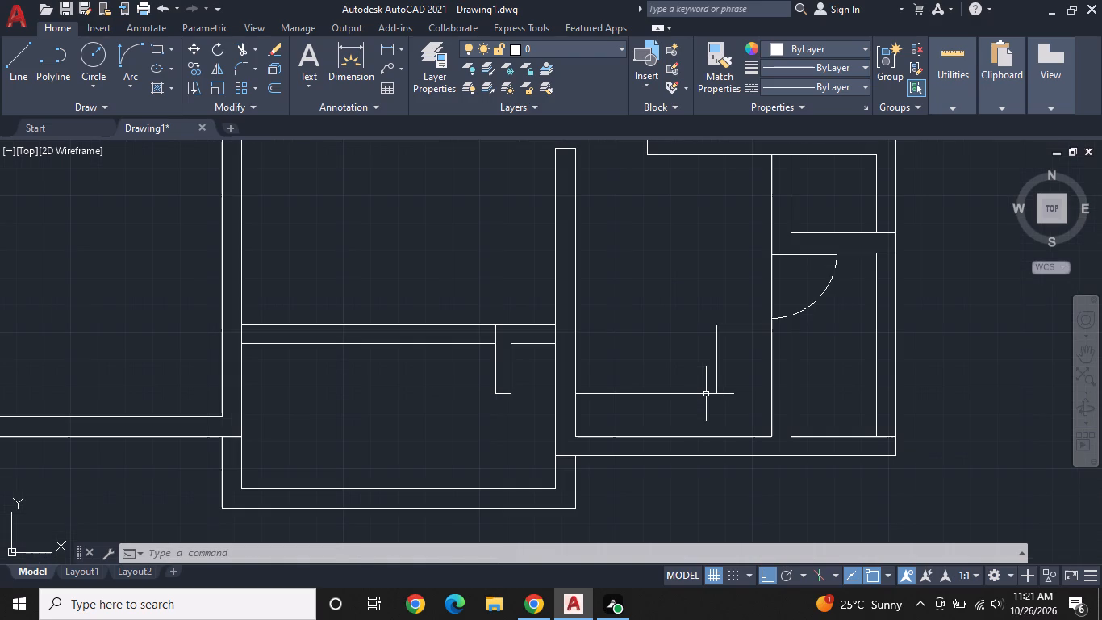
middle_drag(728, 379, 622, 424)
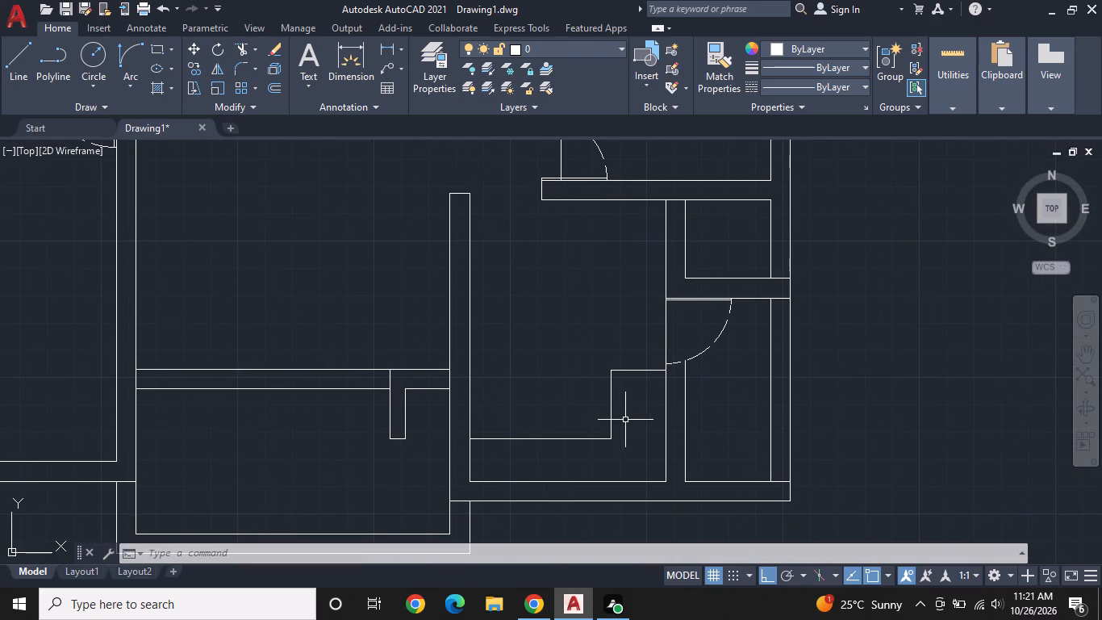
middle_drag(614, 411, 728, 379)
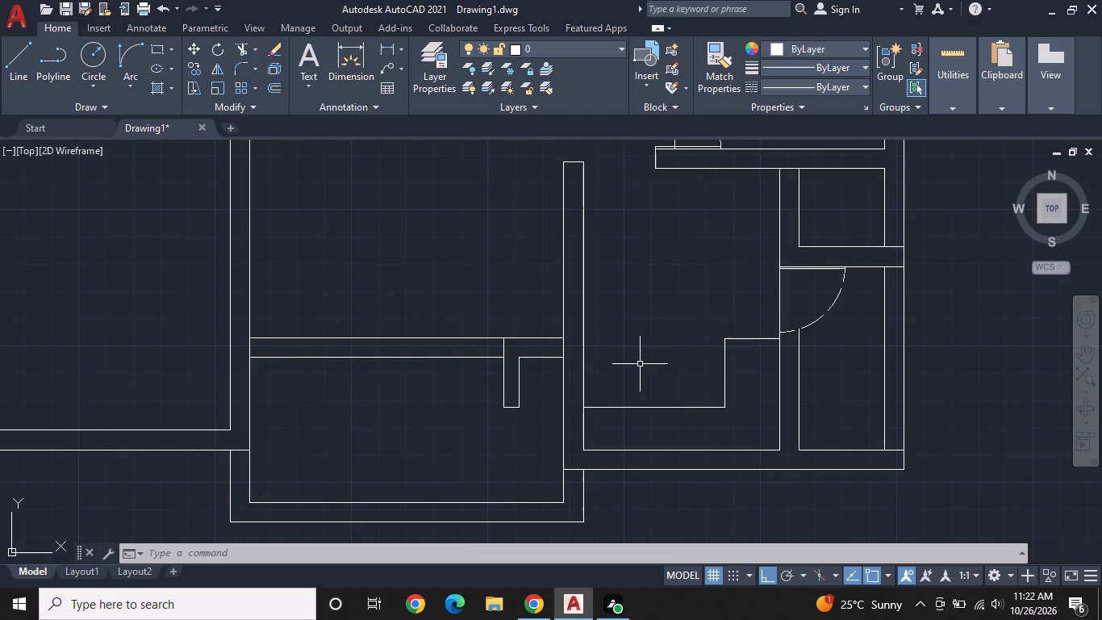
middle_drag(675, 354, 601, 394)
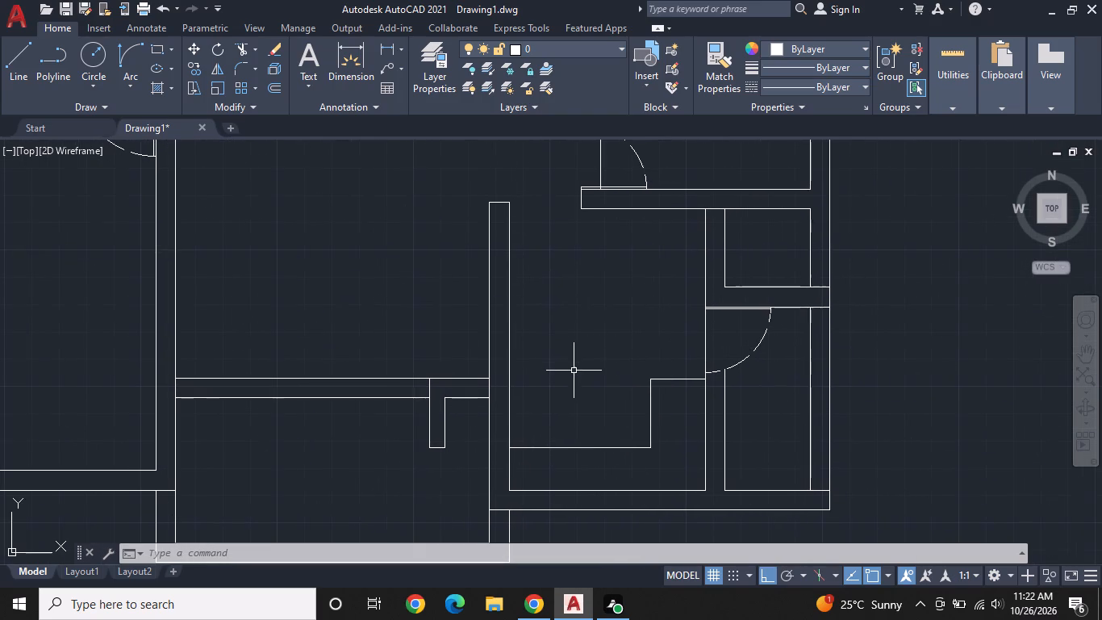
scroll(665, 435, up, 2)
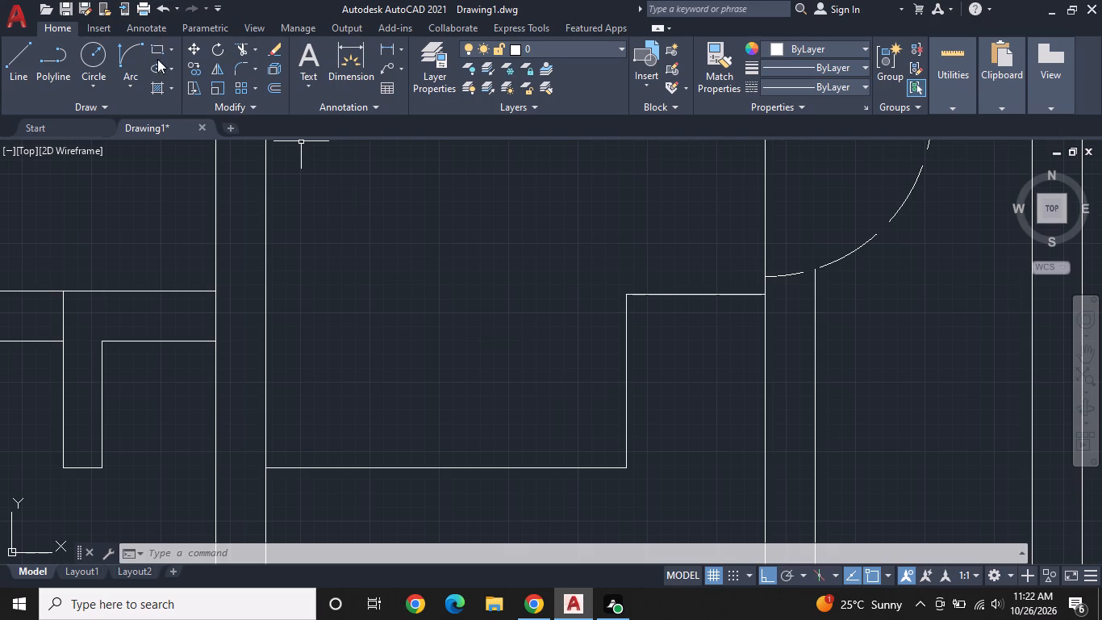
click(159, 45)
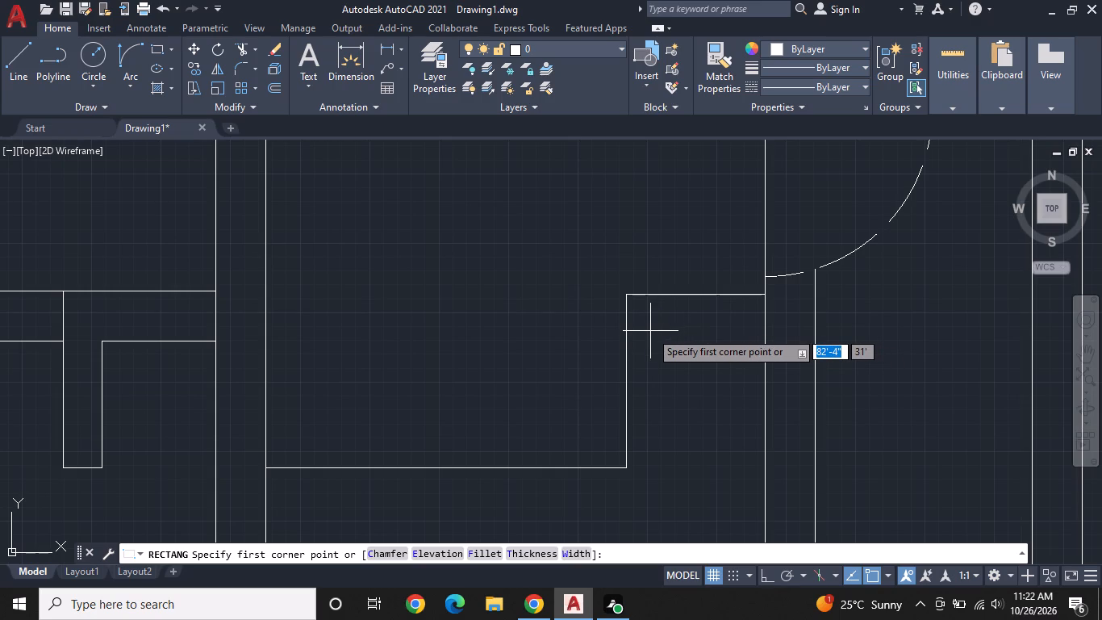
scroll(650, 331, up, 1)
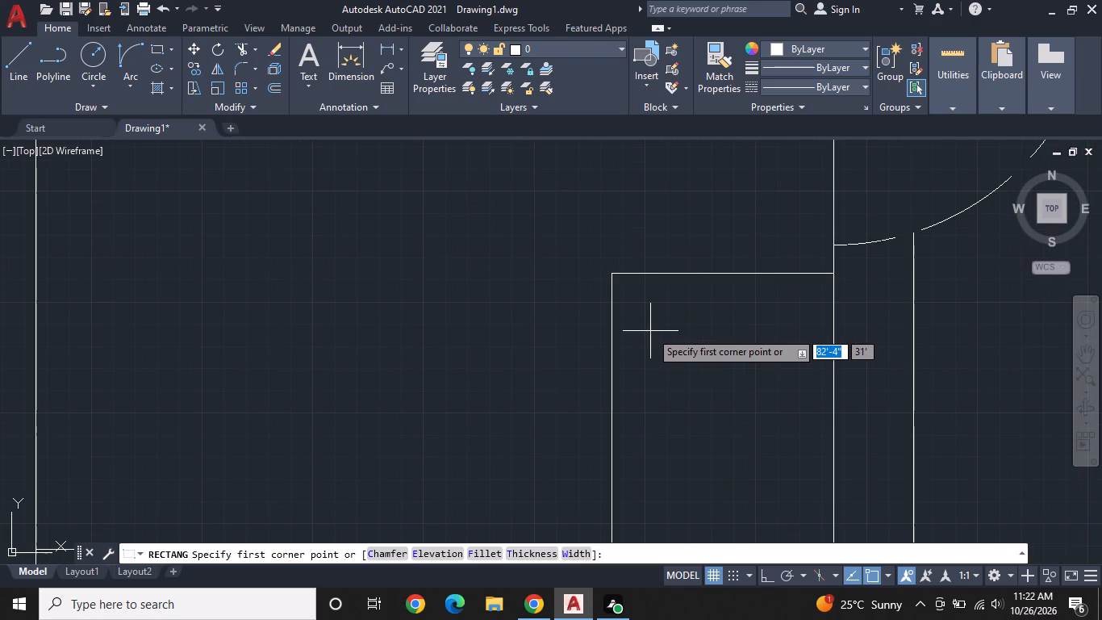
scroll(650, 331, up, 1)
scroll(647, 323, down, 1)
middle_drag(647, 322, 549, 283)
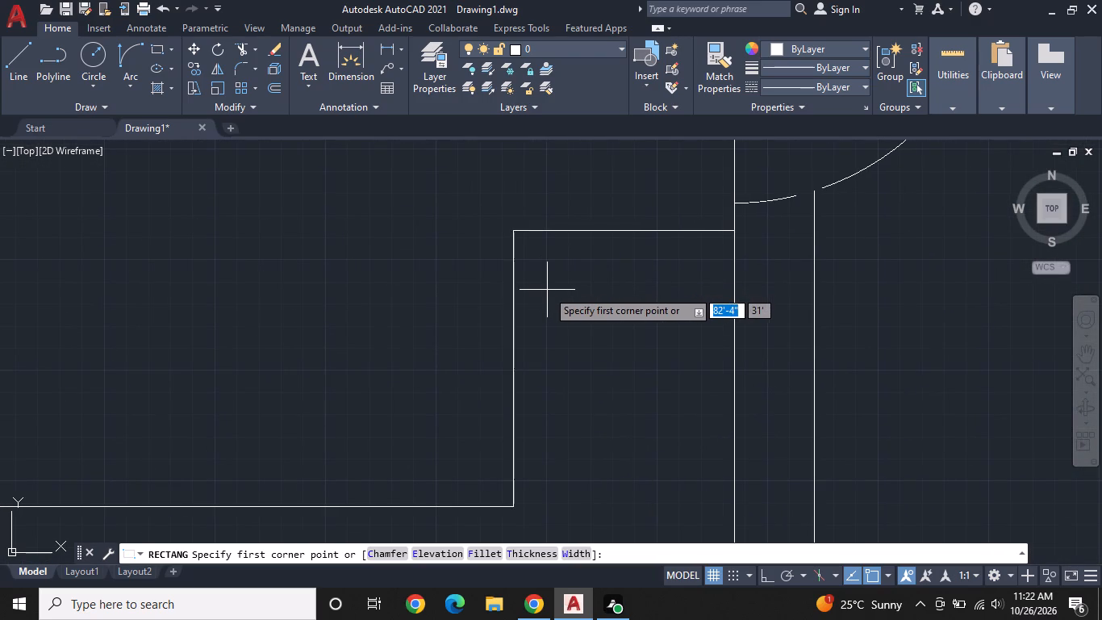
click(547, 290)
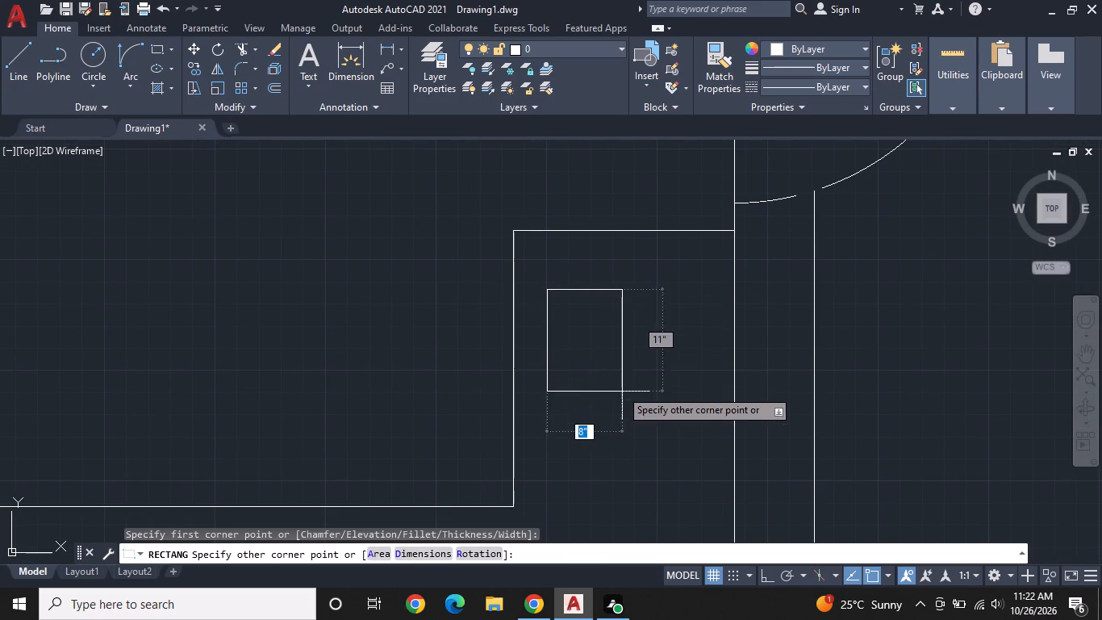
click(707, 458)
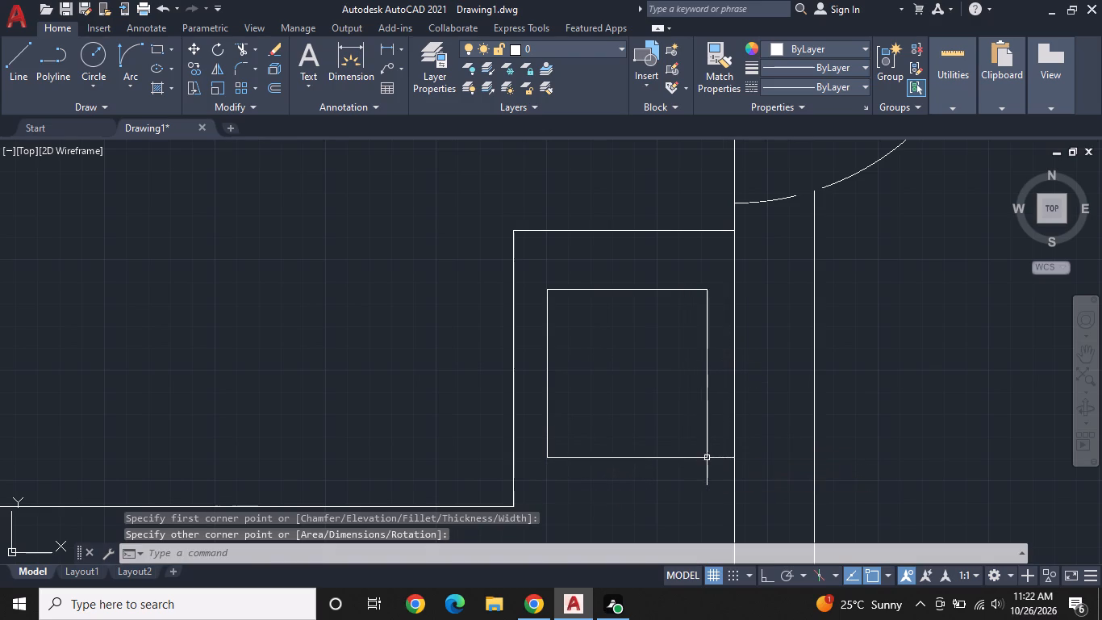
Draw a burner circle of about 3" radius in the upper part of the stove rectangle.
text(C)
key(space)
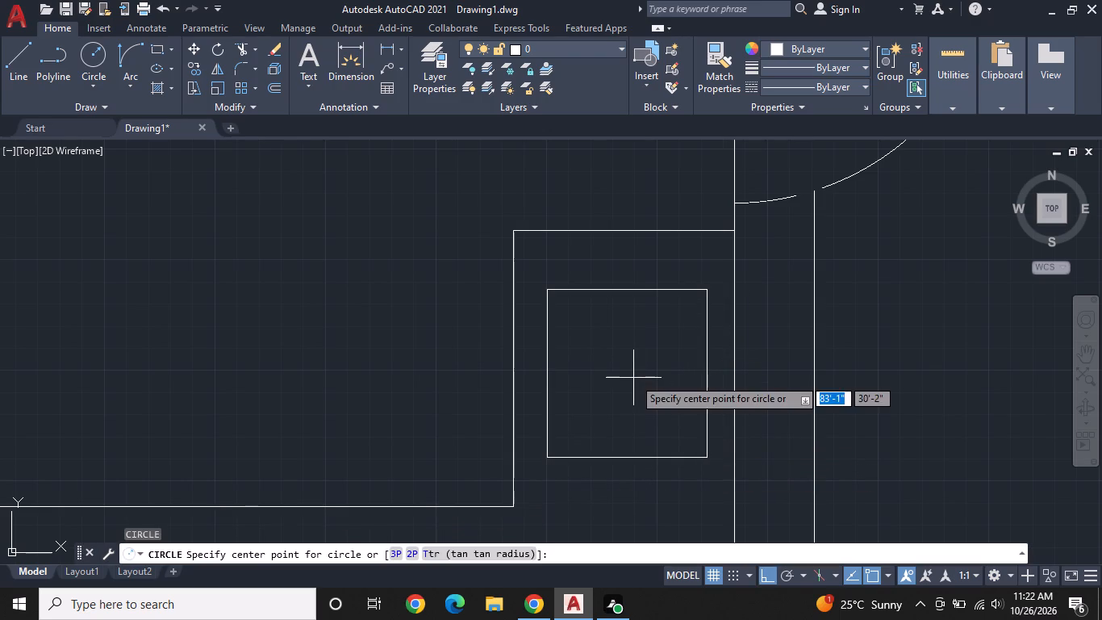
click(642, 333)
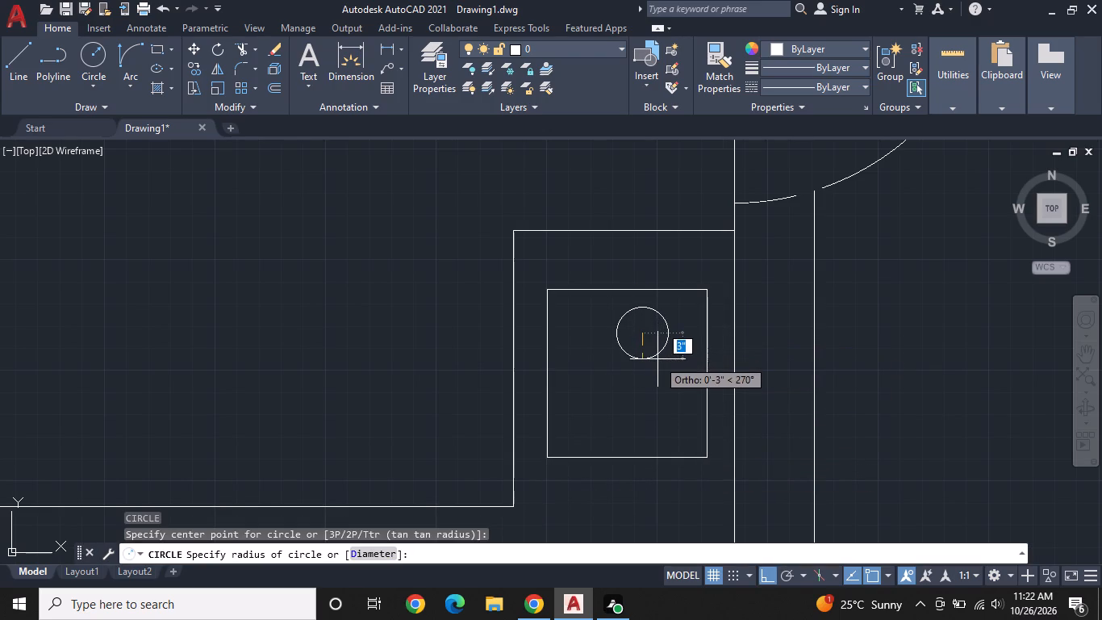
click(657, 359)
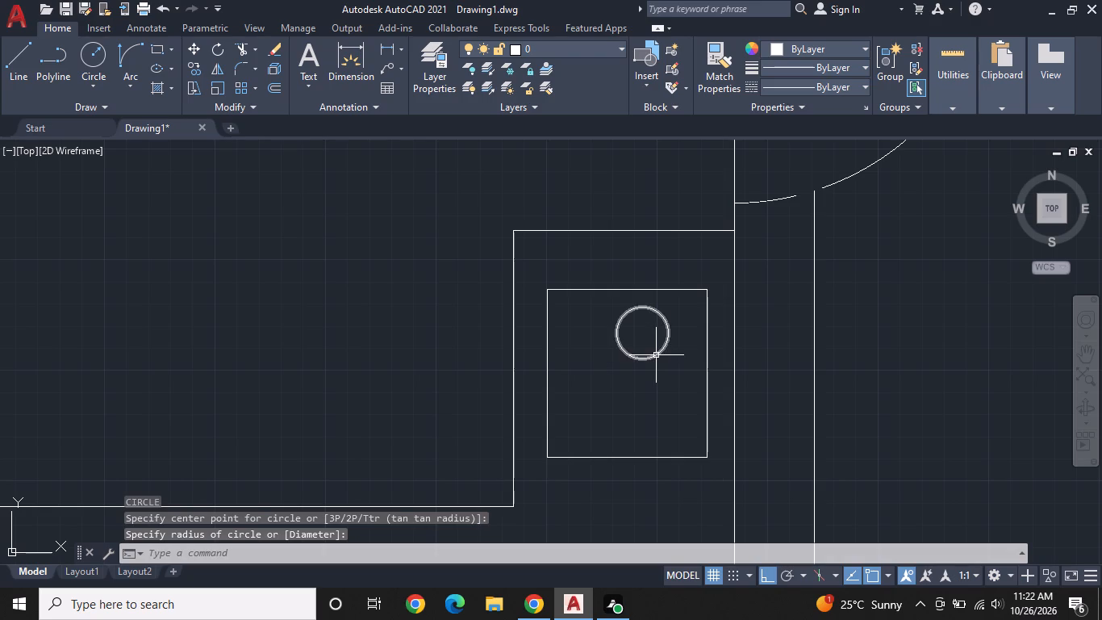
Copy the burner circle about 1" to the right from its centre so the two circles overlap.
click(656, 355)
right_click(656, 355)
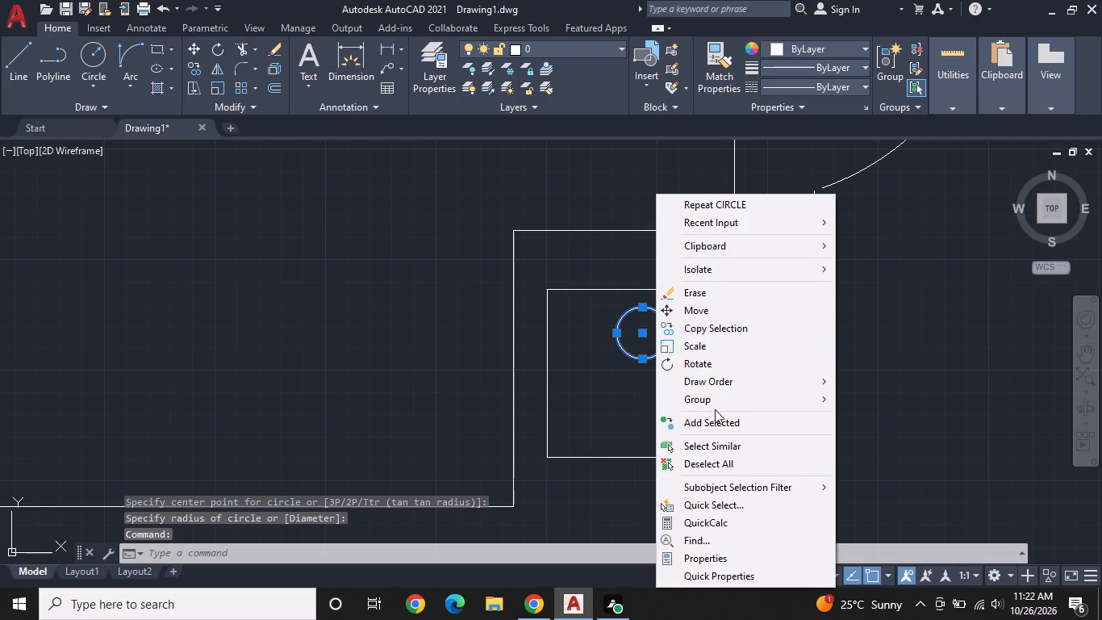
click(695, 325)
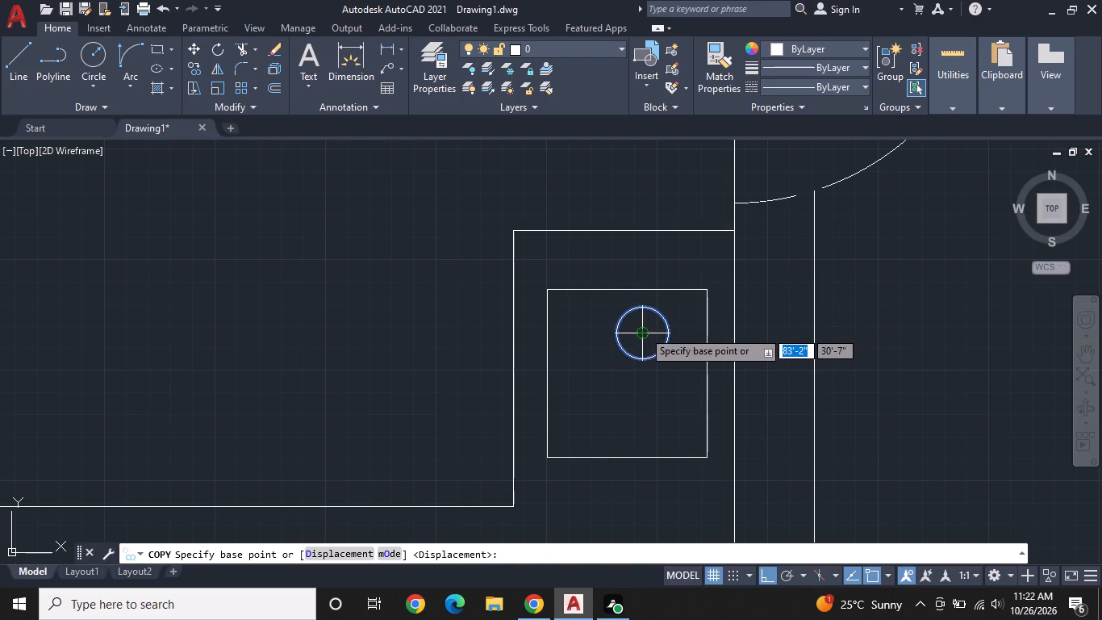
click(641, 332)
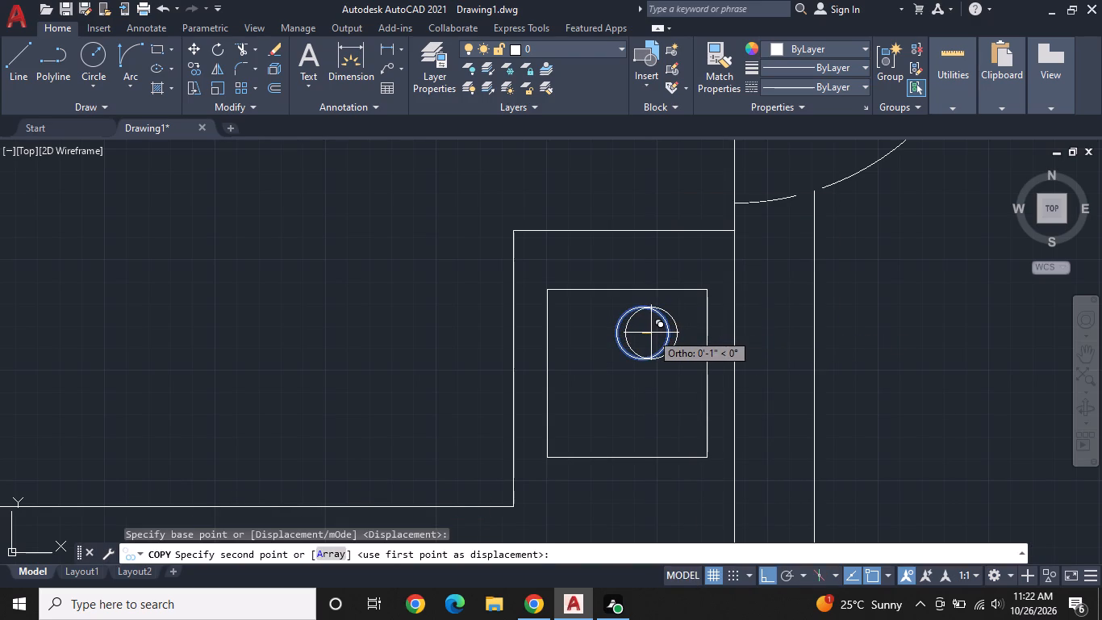
click(651, 333)
key(space)
Copy both overlapping burner circles straight down to form a second burner in the lower part of the stove rectangle.
click(657, 330)
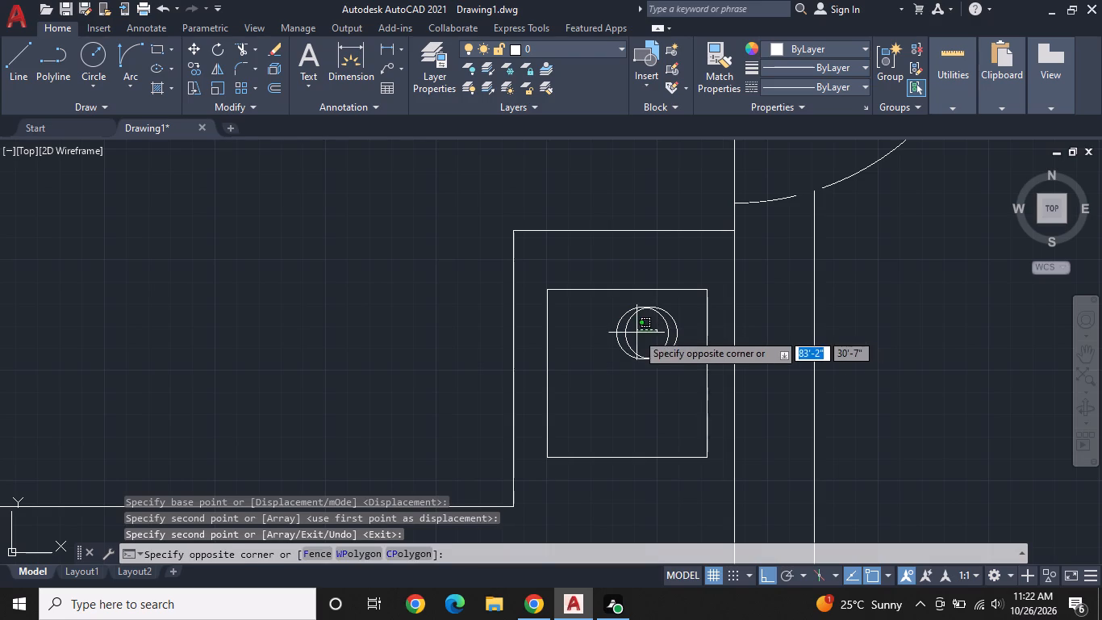
click(603, 340)
right_click(603, 340)
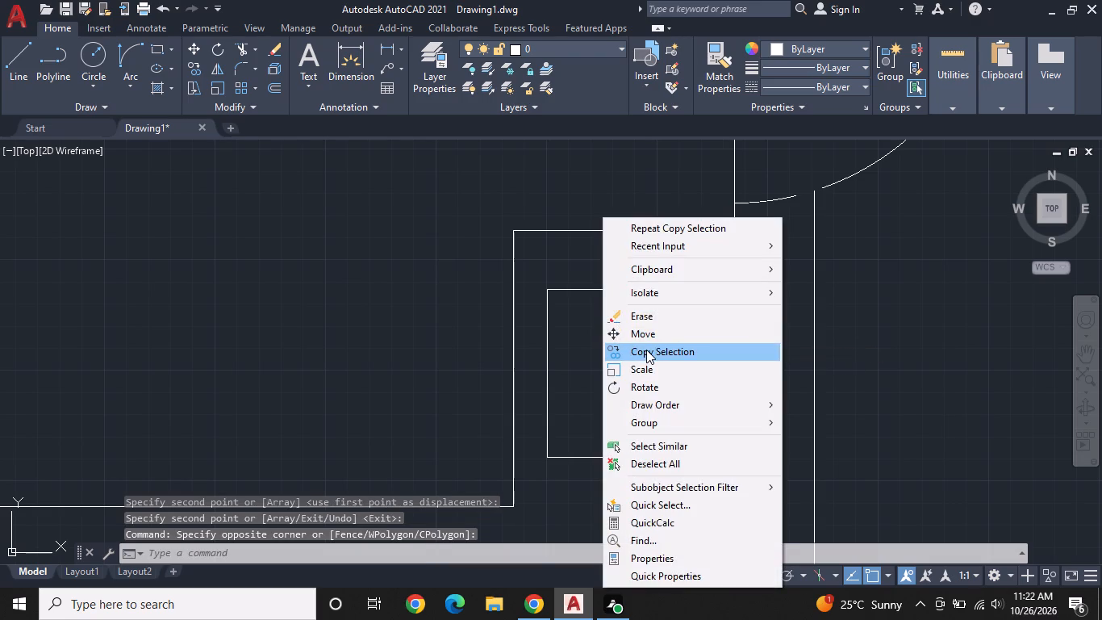
click(646, 350)
click(648, 337)
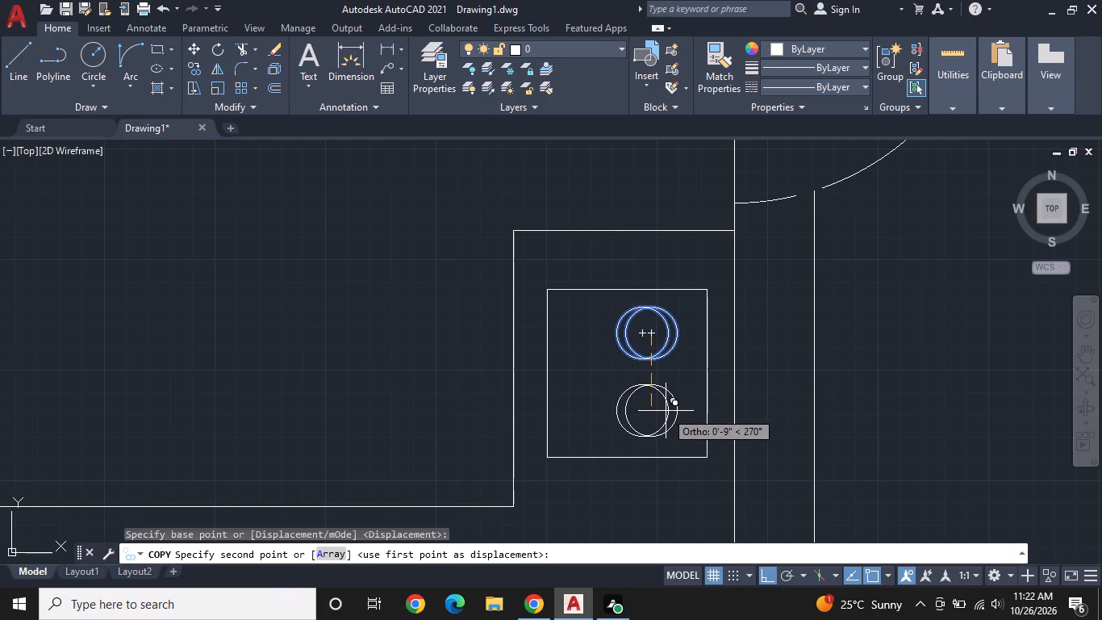
click(666, 405)
key(space)
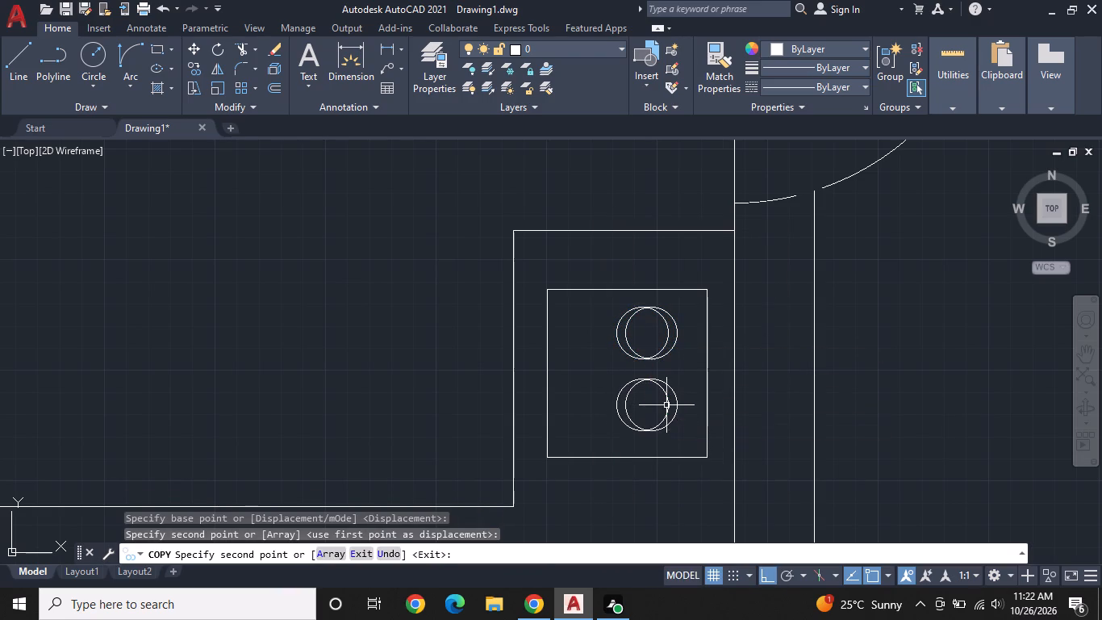
Draw a vertical line across the stove rectangle's full height, about 4" in from its left edge.
key(l)
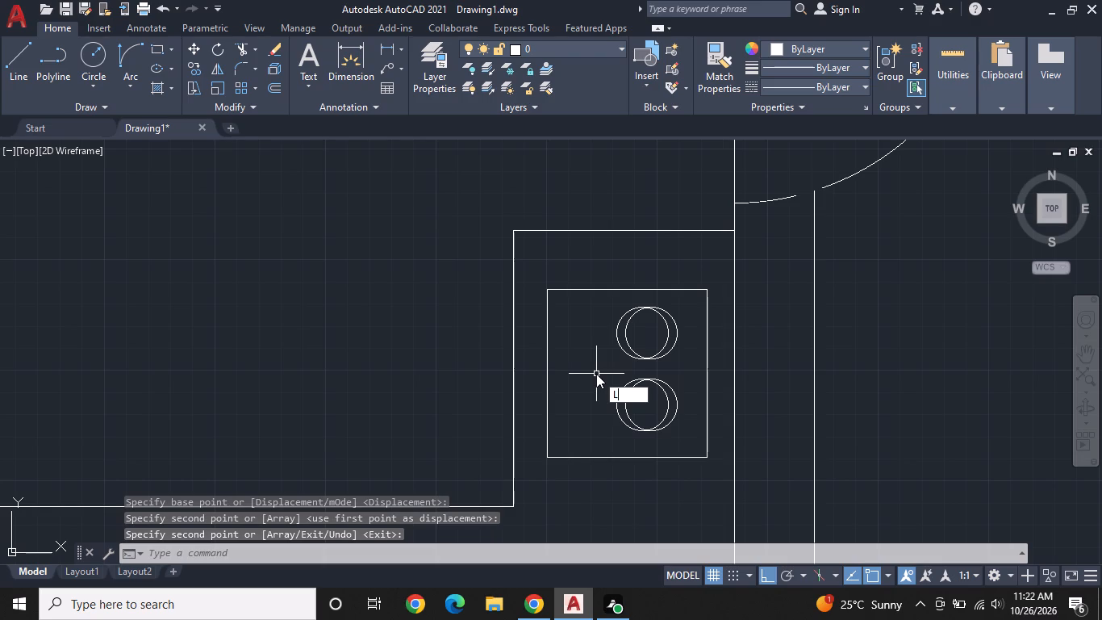
key(space)
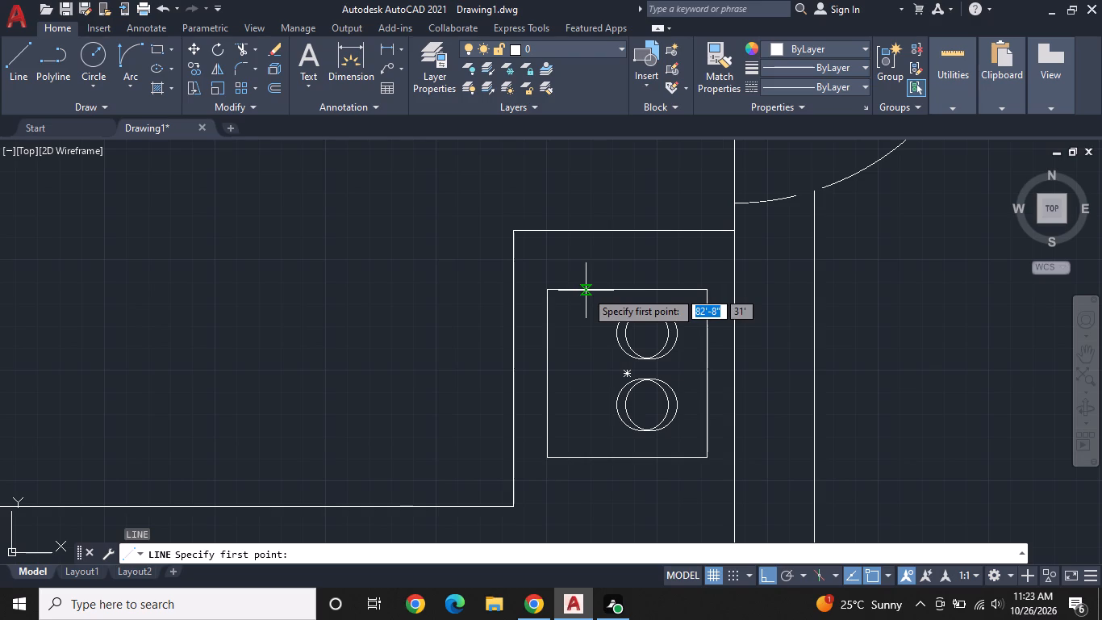
click(586, 291)
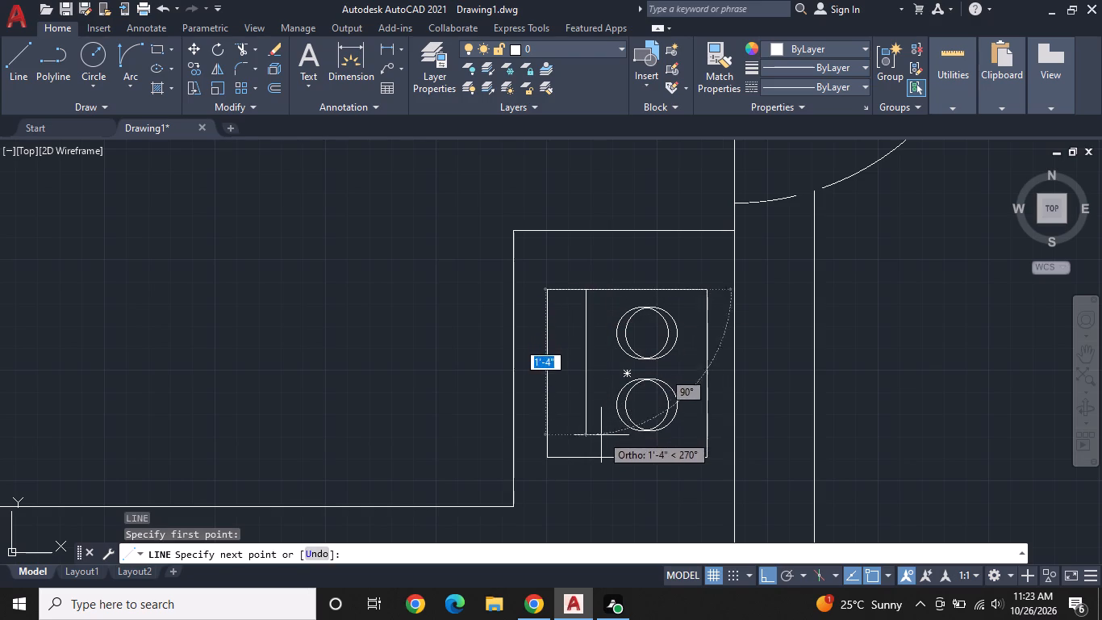
click(586, 459)
key(space)
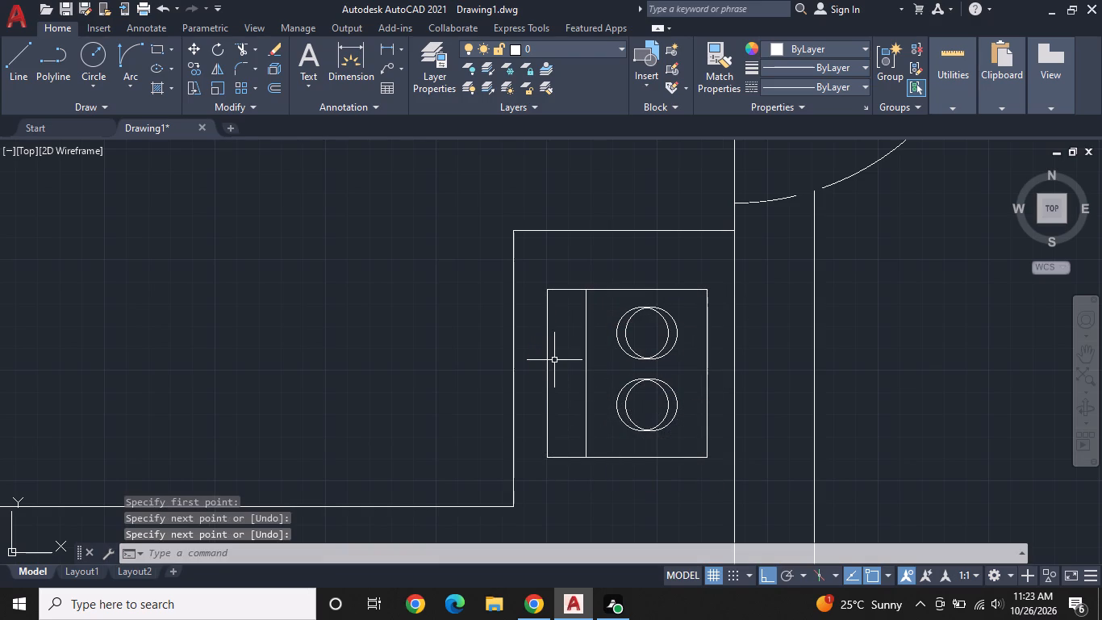
Draw a knob circle of about 1" radius in the upper part of the stove's narrow left strip.
text(C)
key(space)
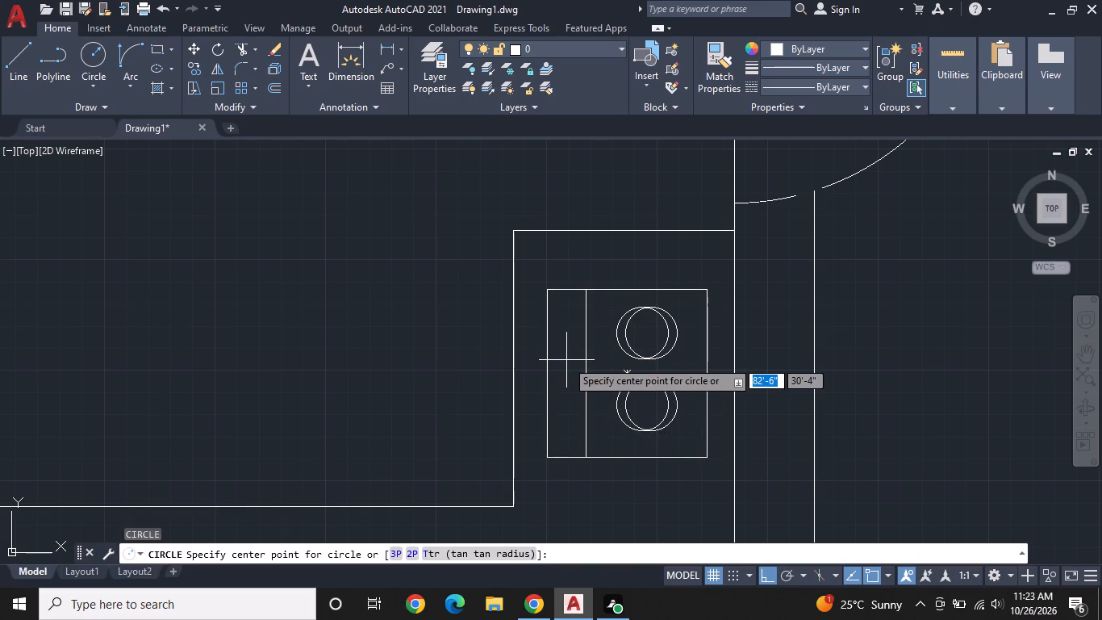
scroll(567, 333, up, 1)
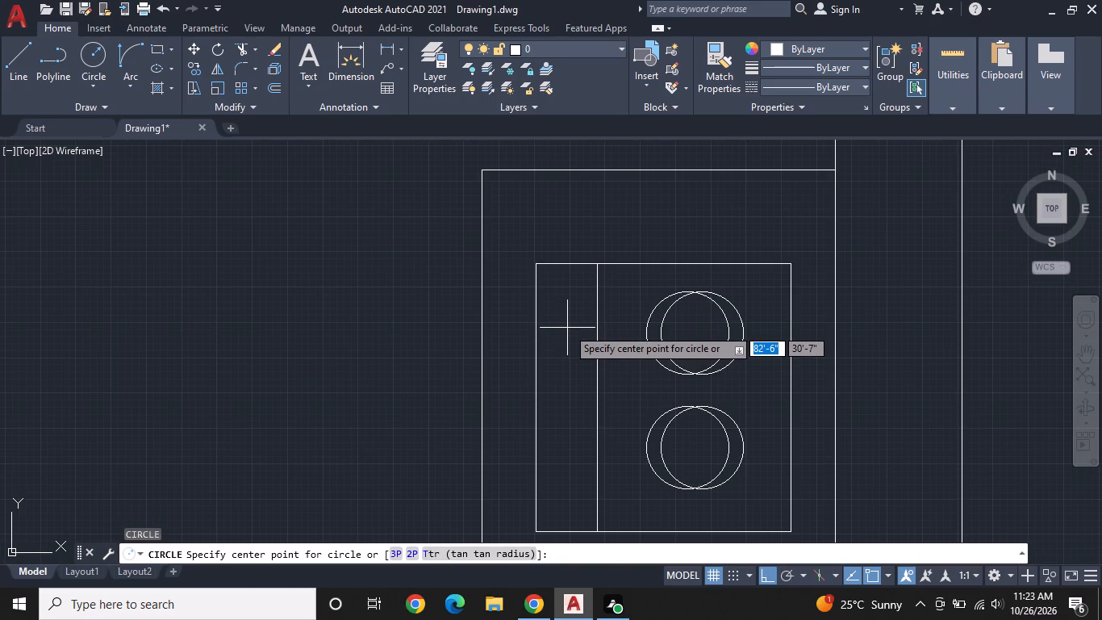
click(567, 328)
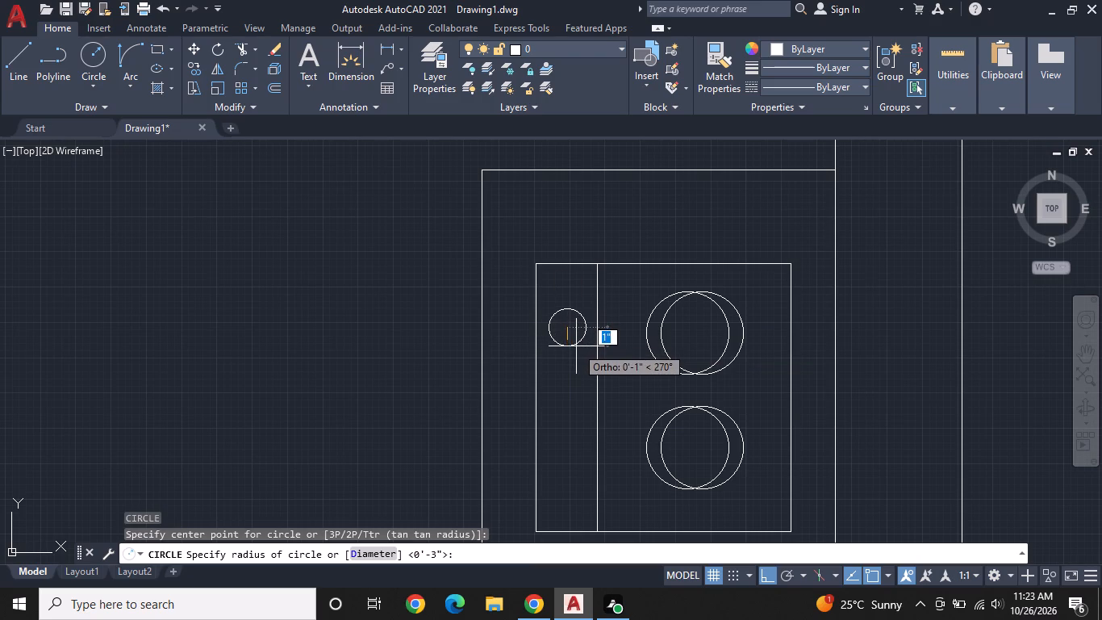
click(576, 346)
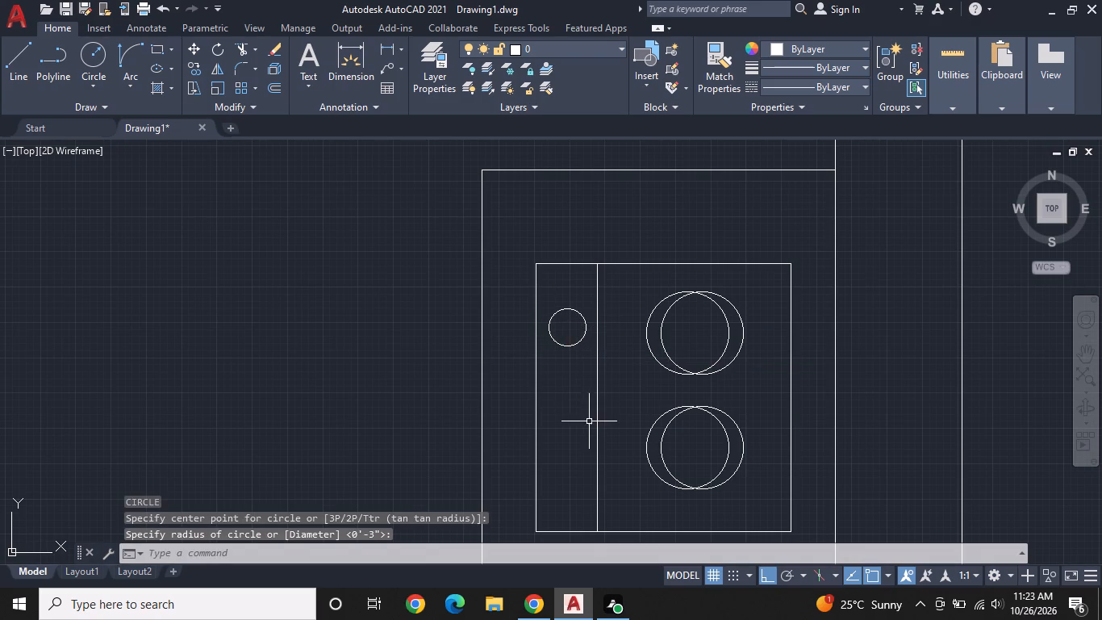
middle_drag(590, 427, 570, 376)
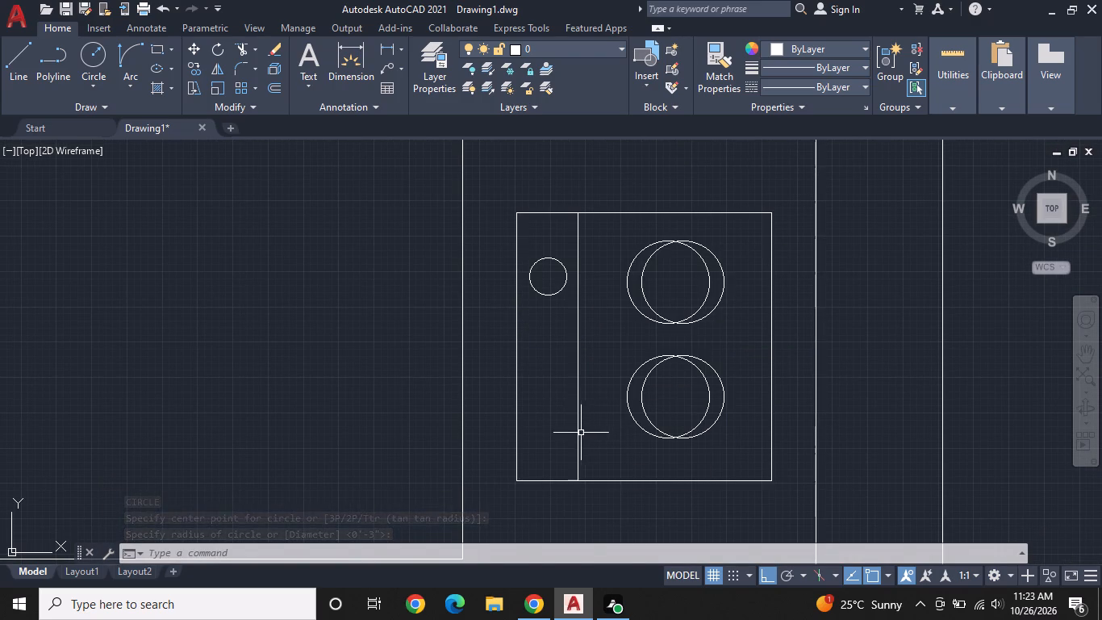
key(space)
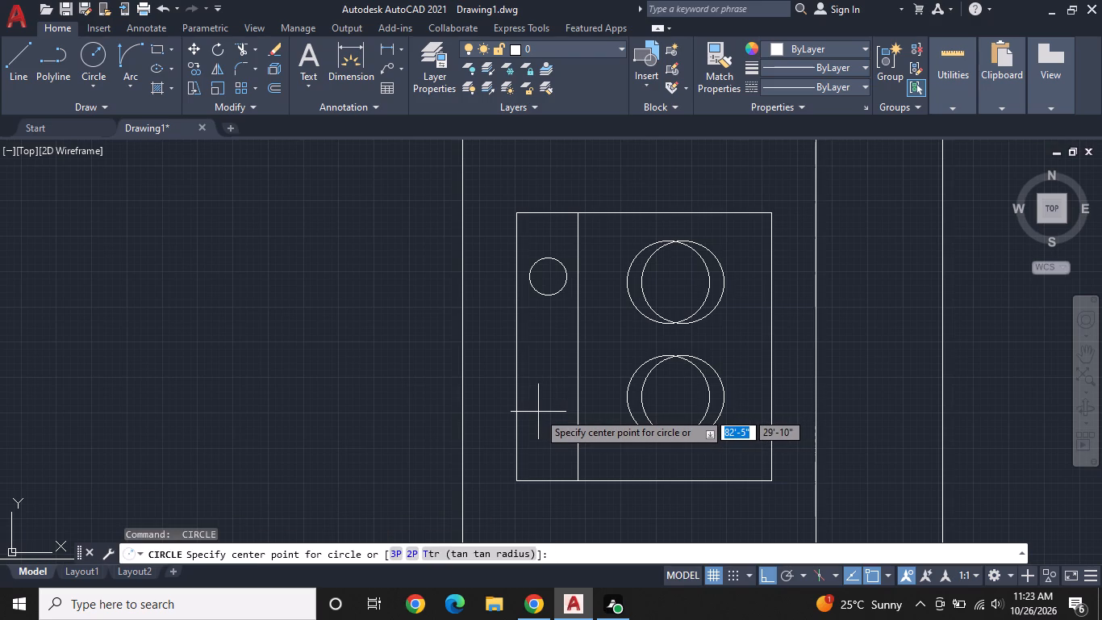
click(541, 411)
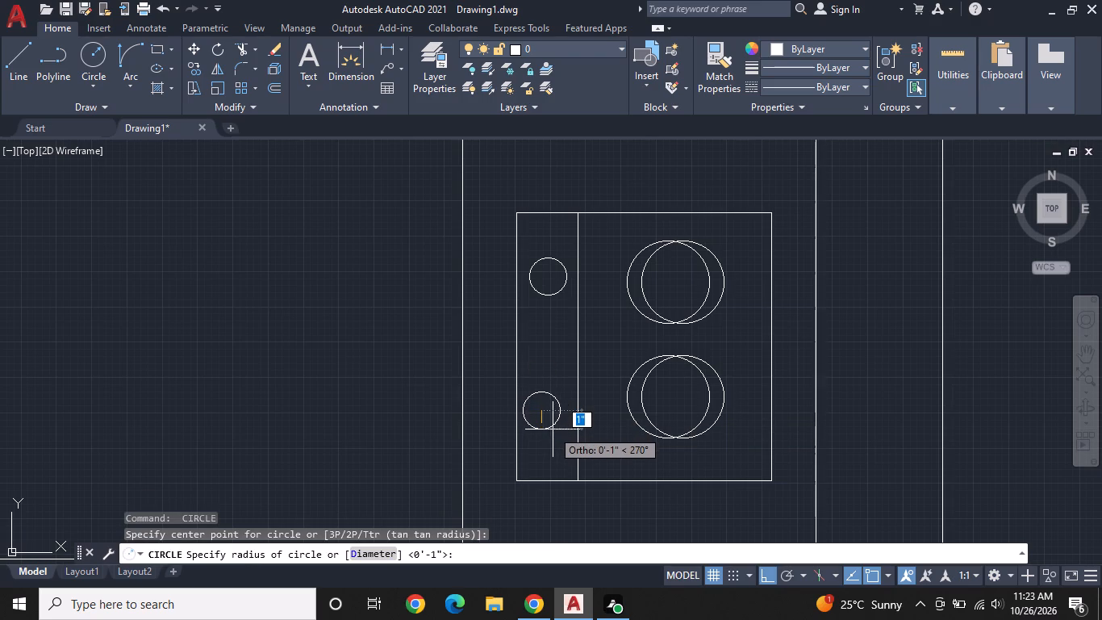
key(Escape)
Copy the knob circle from its centre about 9" straight down to the lower part of the stove's narrow strip.
click(545, 291)
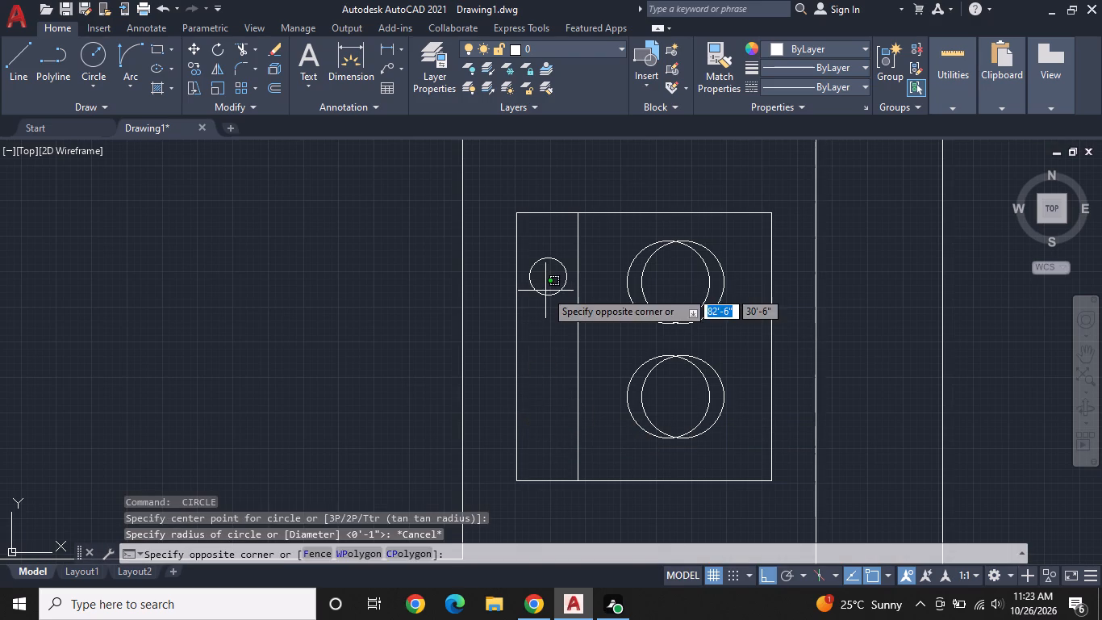
click(545, 310)
right_click(545, 310)
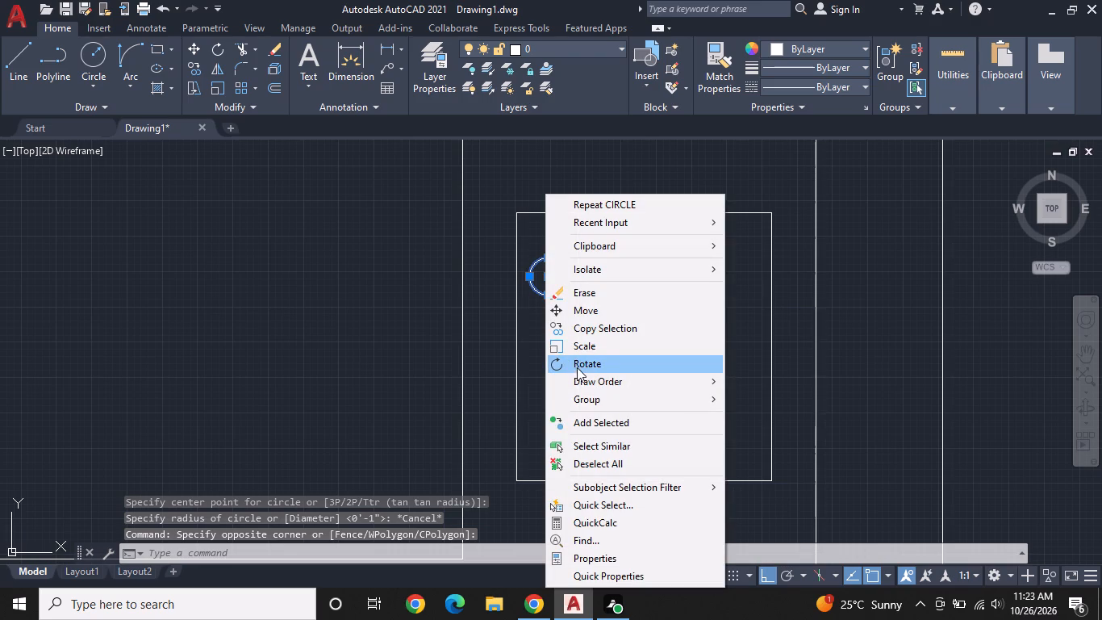
click(587, 323)
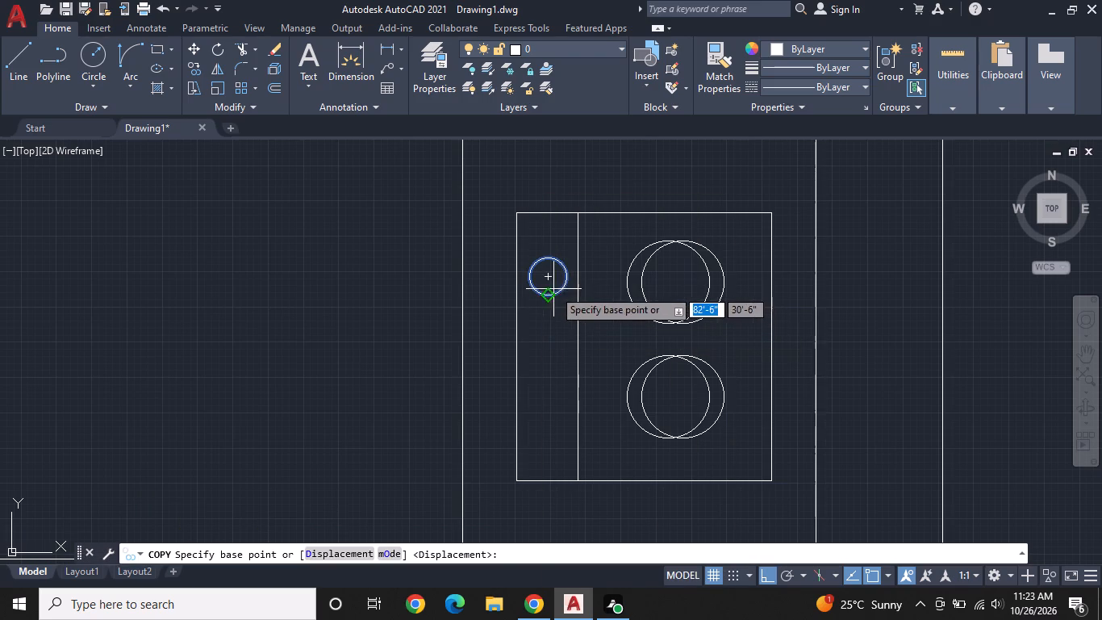
click(549, 281)
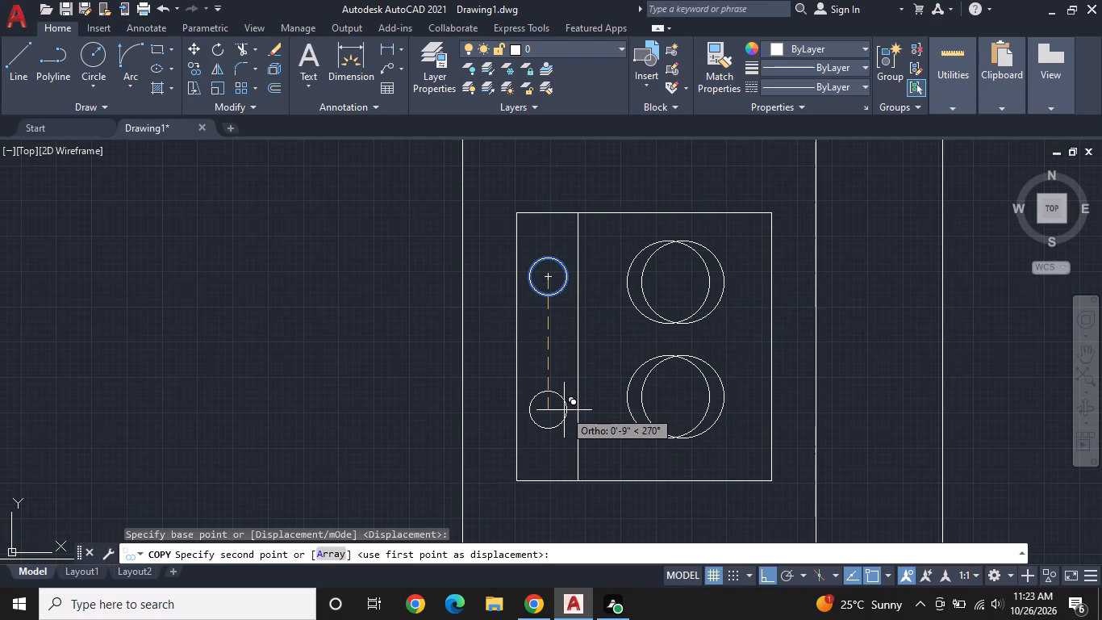
click(564, 407)
key(Escape)
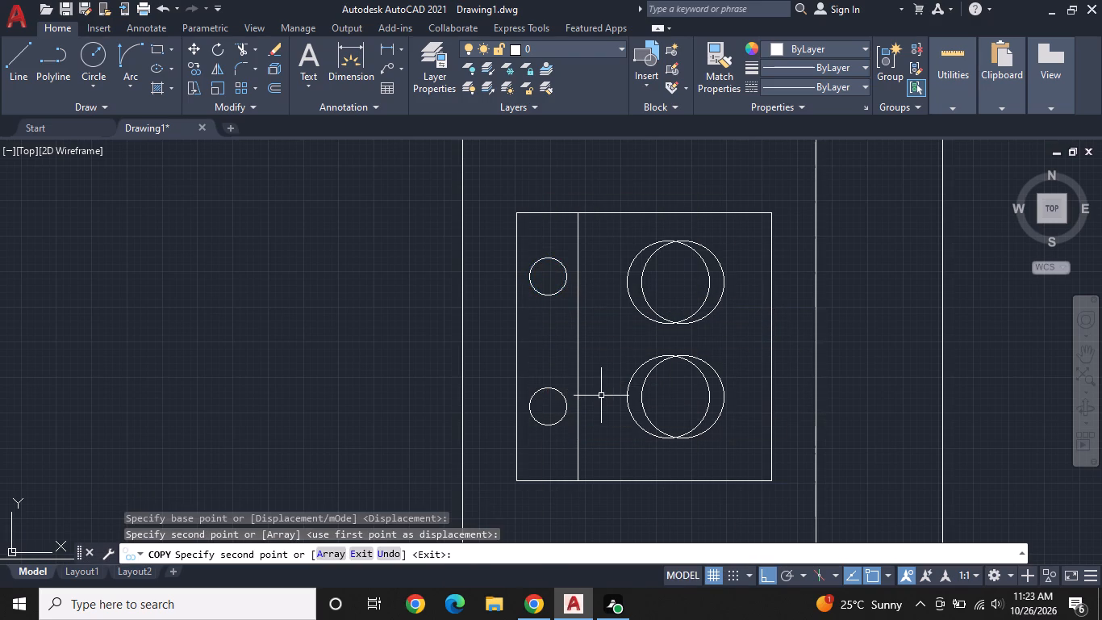
Draw a horizontal line about 3'-3" long across the small room north of the kitchen-side door, about 1' below its top wall.
scroll(602, 396, down, 1)
middle_drag(602, 396, 665, 283)
scroll(653, 304, down, 1)
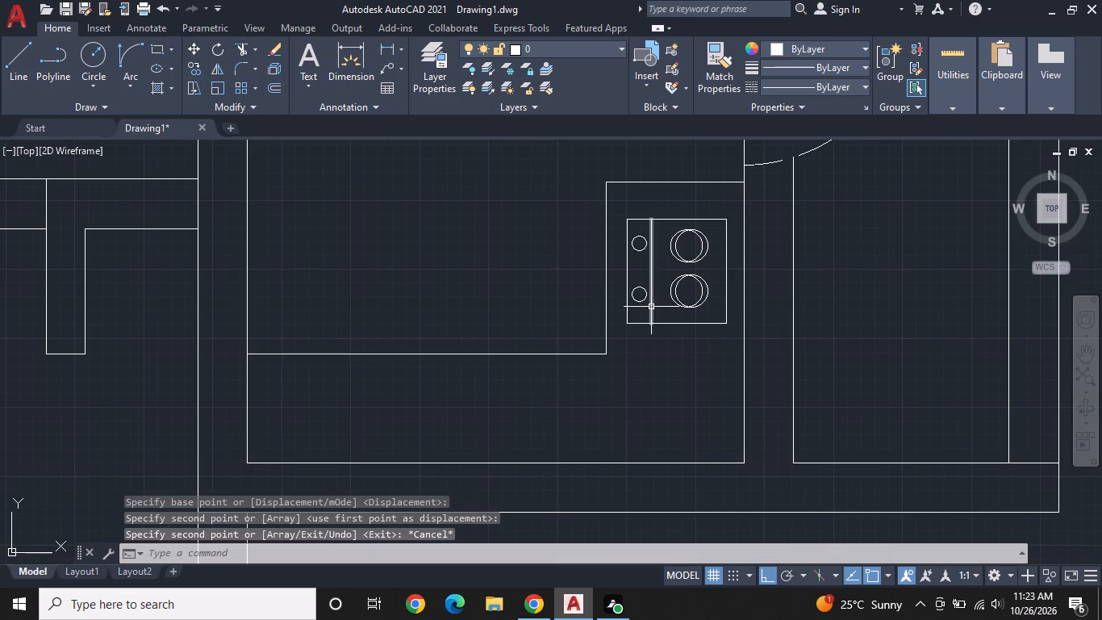
middle_drag(632, 324, 667, 226)
scroll(667, 230, down, 1)
middle_drag(667, 243, 703, 340)
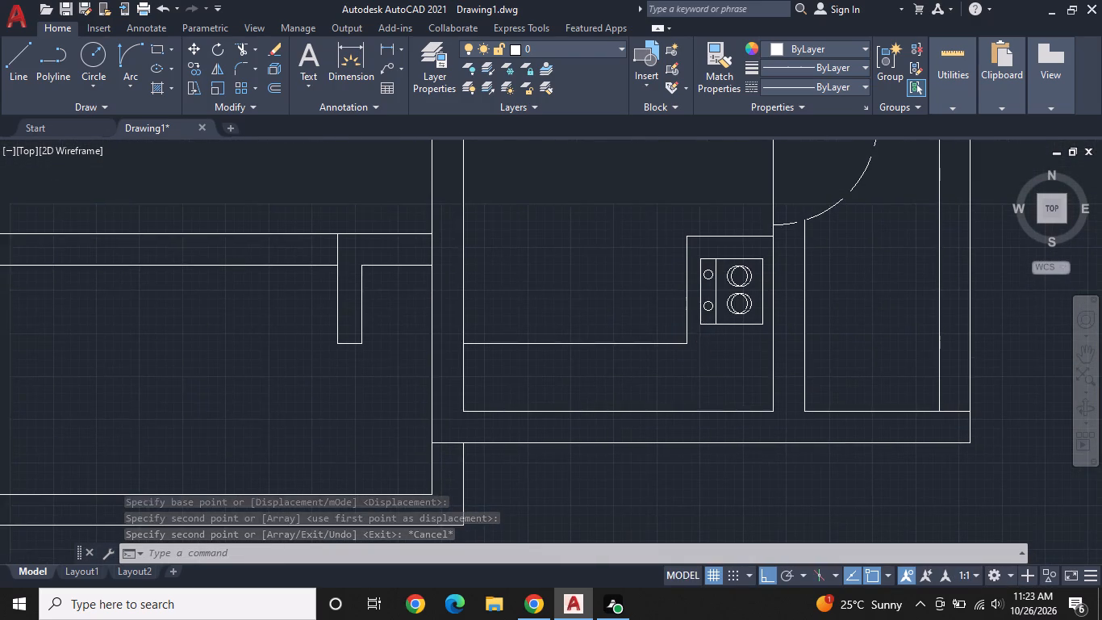
scroll(695, 327, down, 1)
middle_drag(782, 313, 574, 392)
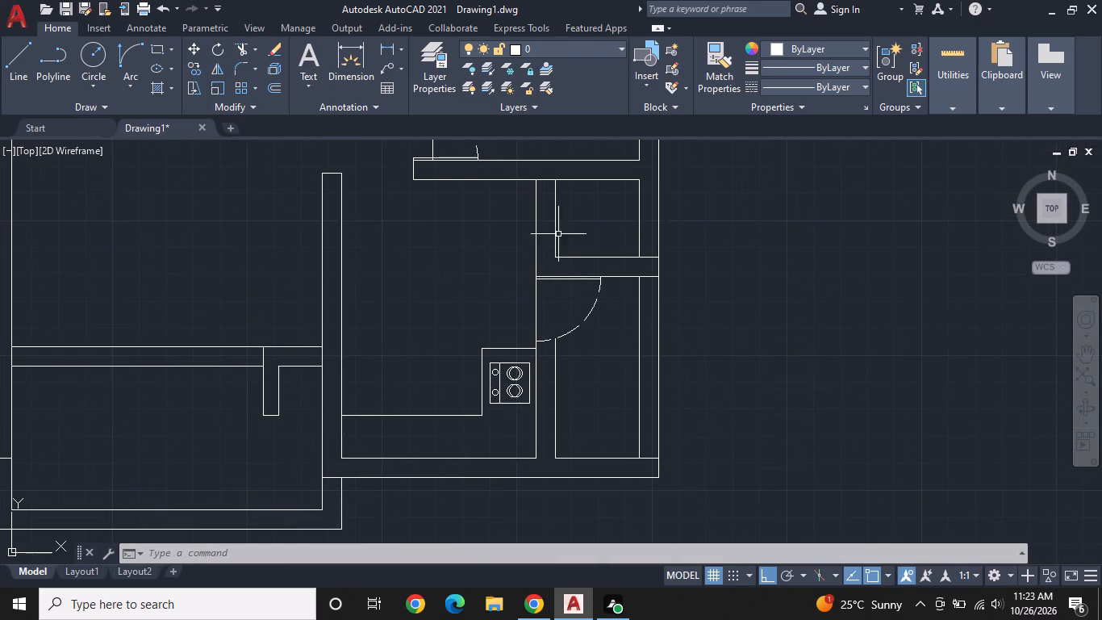
middle_drag(558, 233, 578, 378)
scroll(603, 362, up, 2)
middle_drag(622, 325, 615, 375)
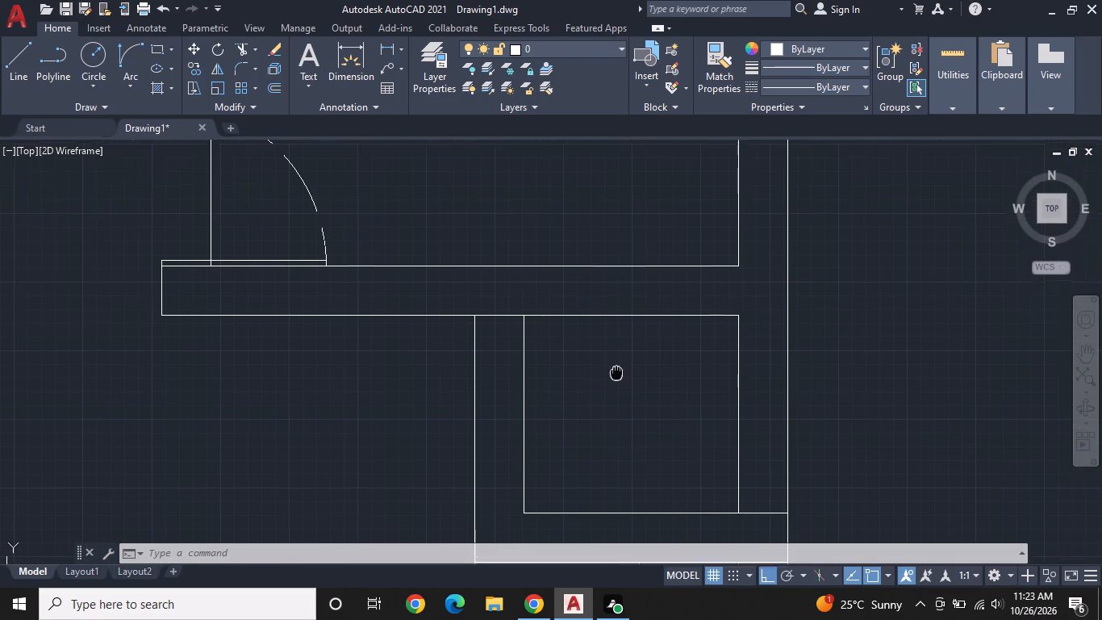
middle_drag(615, 375, 613, 379)
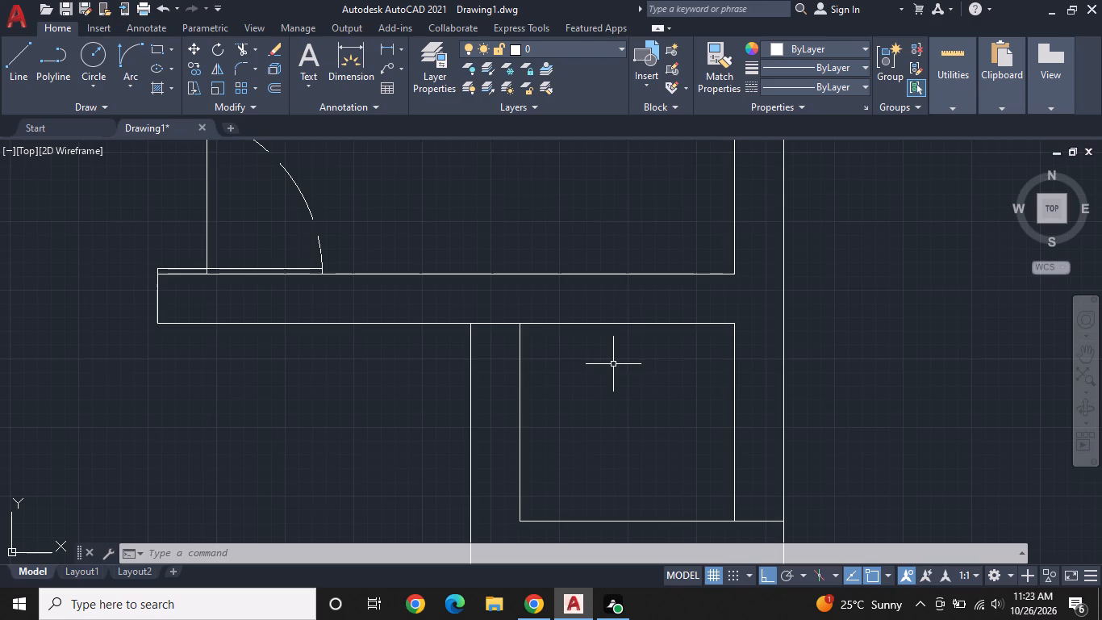
middle_drag(612, 364, 627, 316)
scroll(627, 316, up, 1)
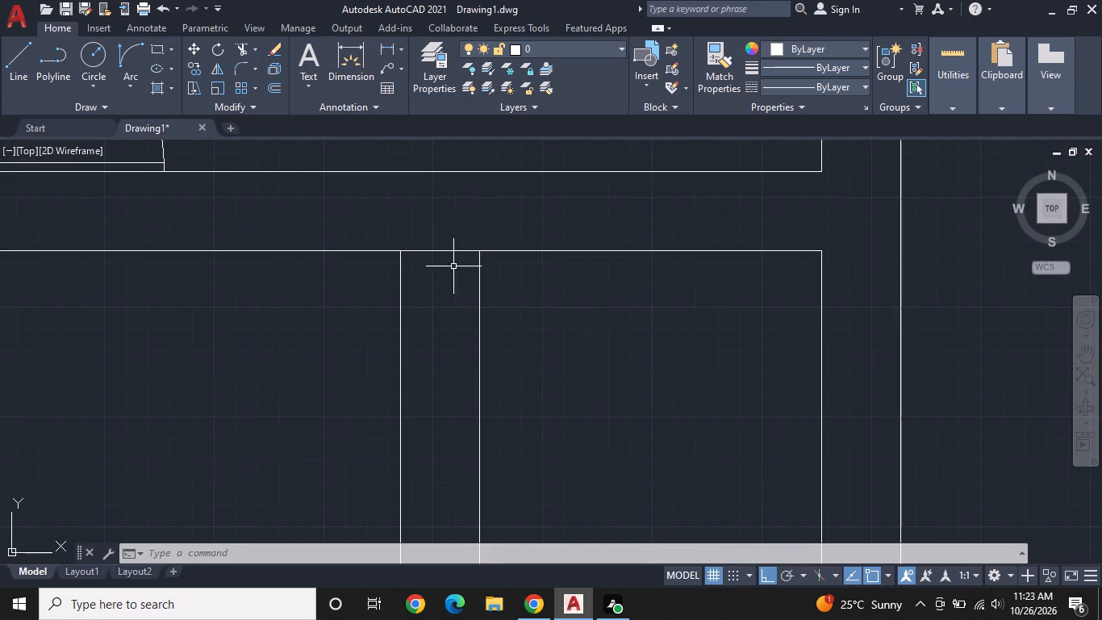
click(10, 64)
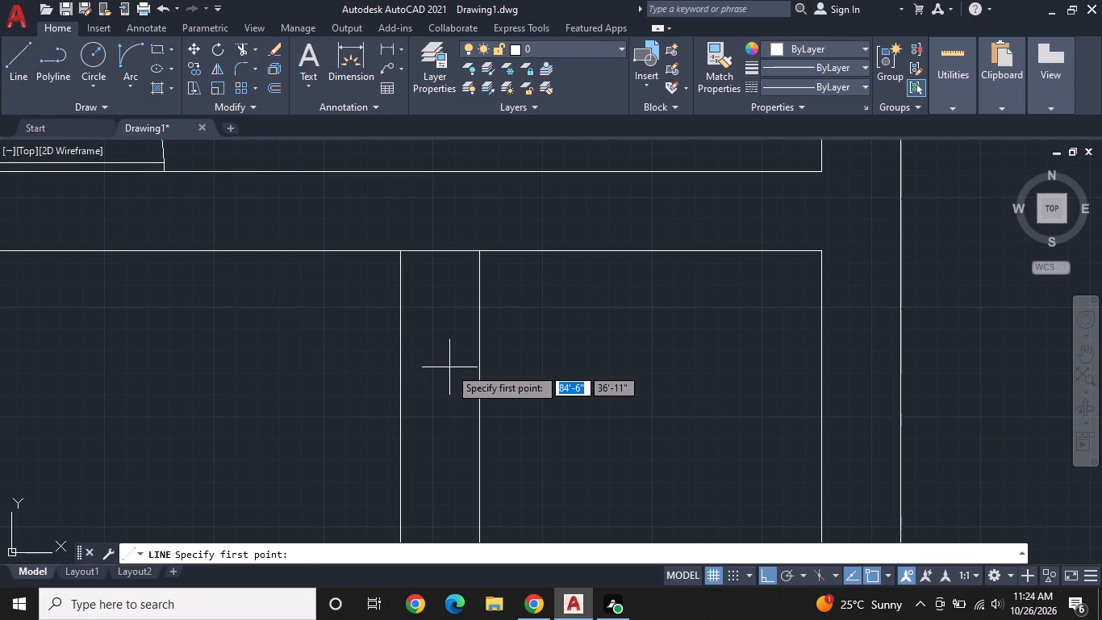
click(481, 360)
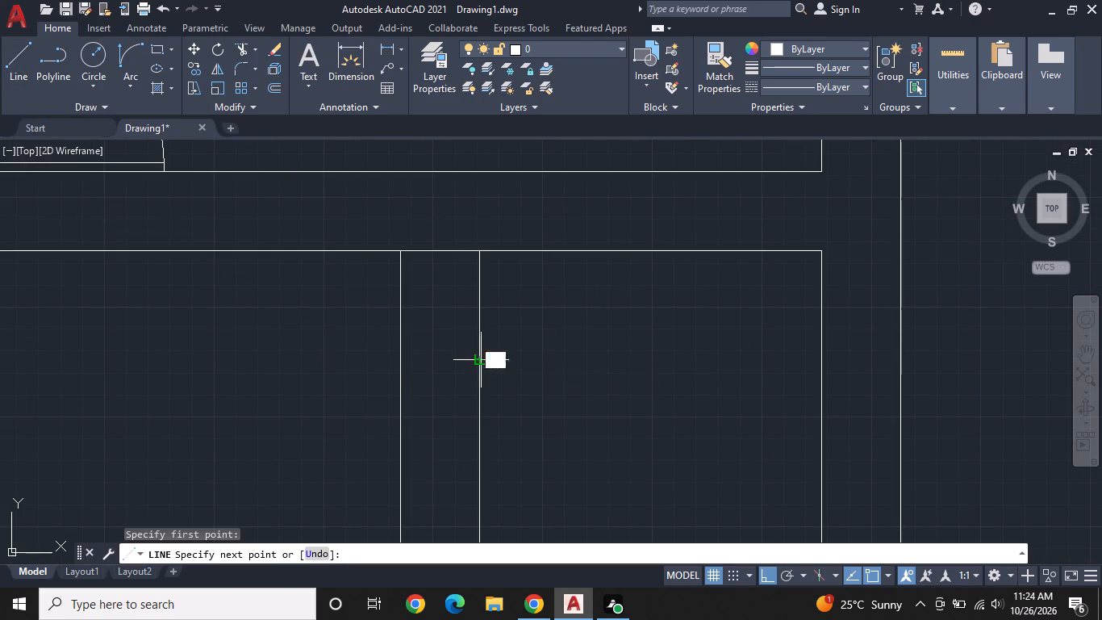
click(821, 362)
key(space)
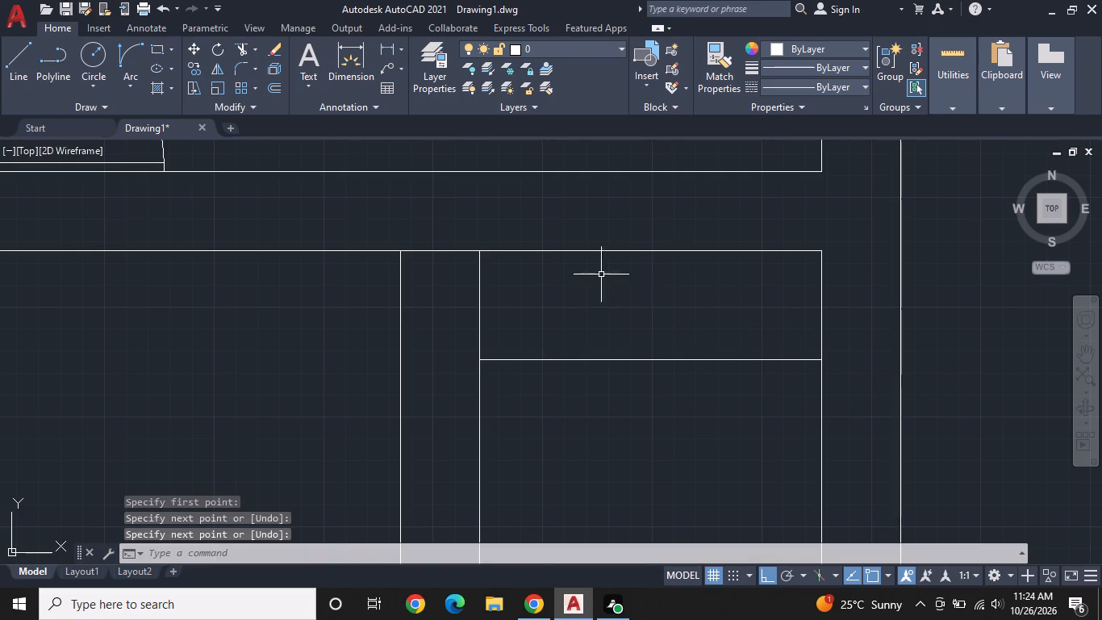
Draw two crossing corner-to-corner diagonals in the 1' strip under the small room's top wall, using the ACAD_ISO02W100 linetype.
click(10, 68)
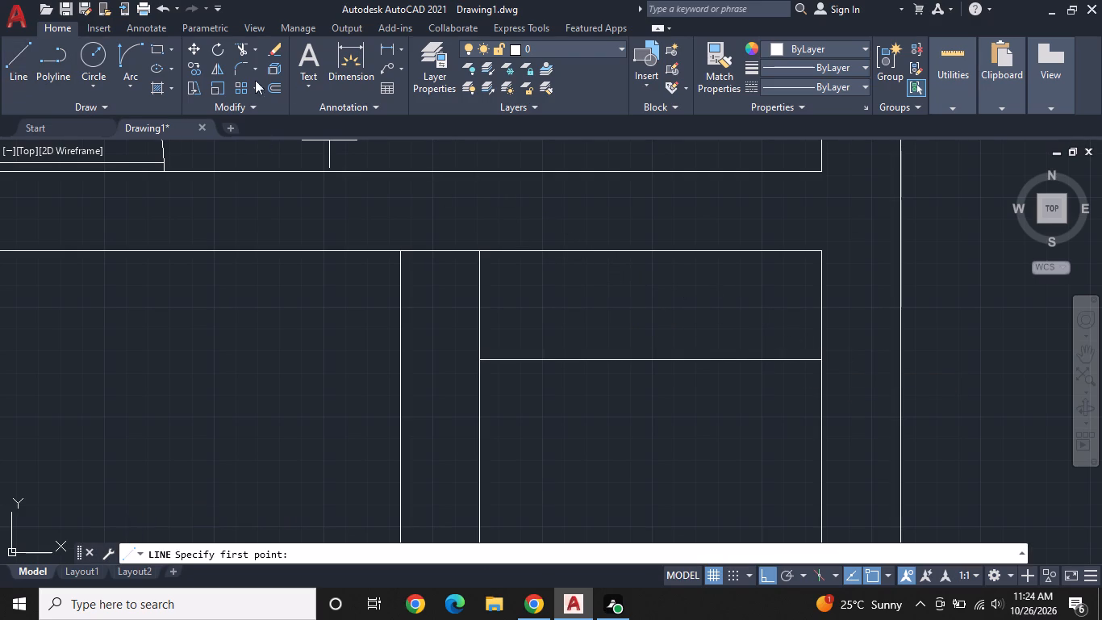
click(811, 87)
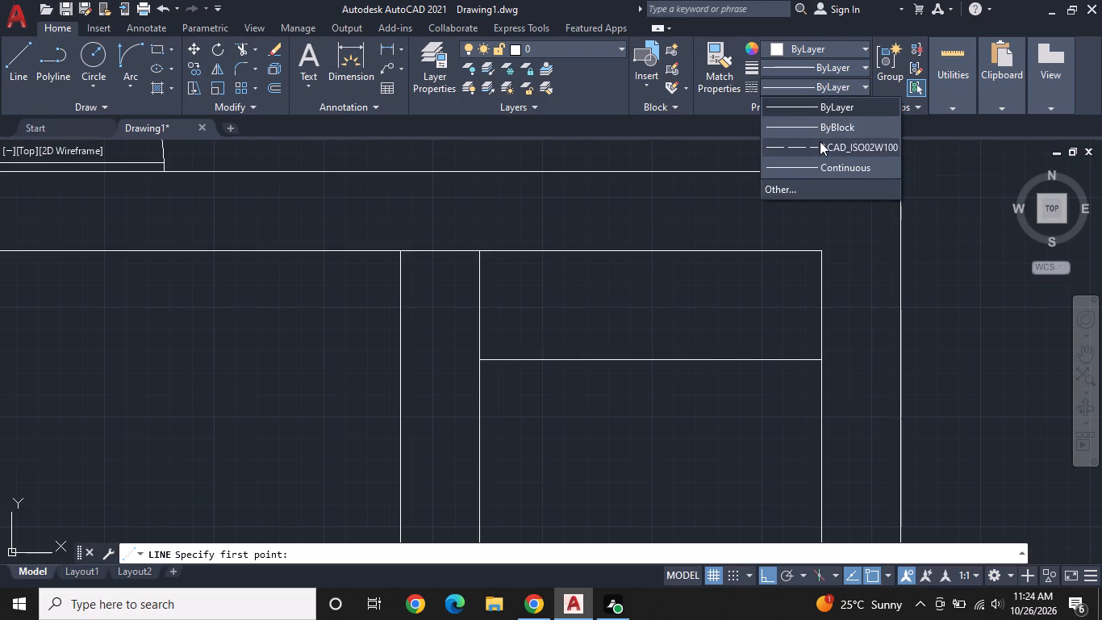
click(820, 141)
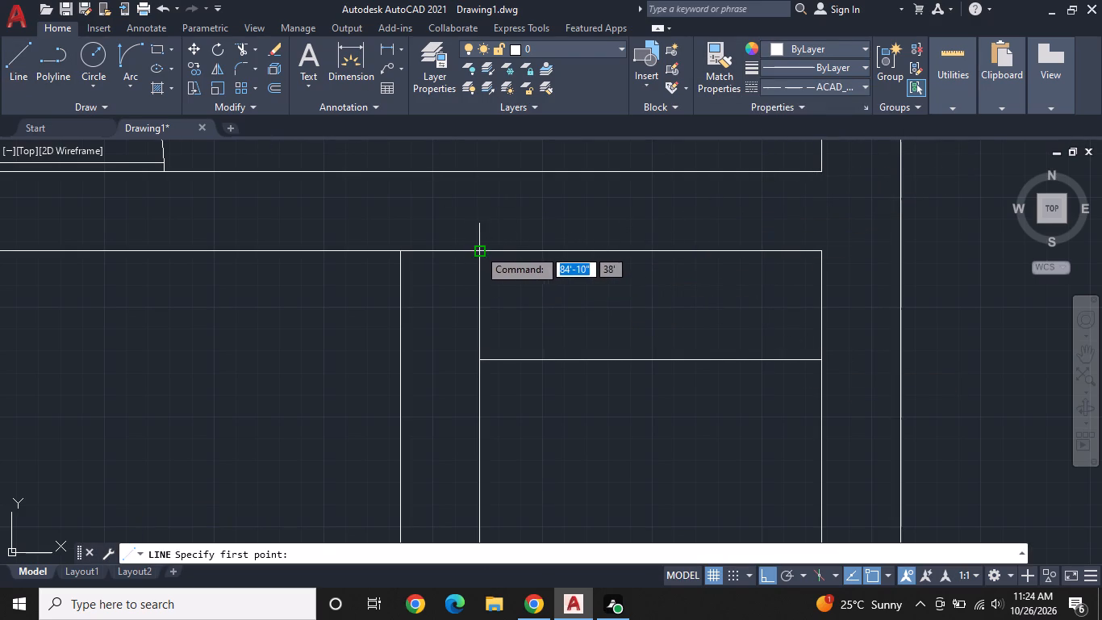
click(478, 249)
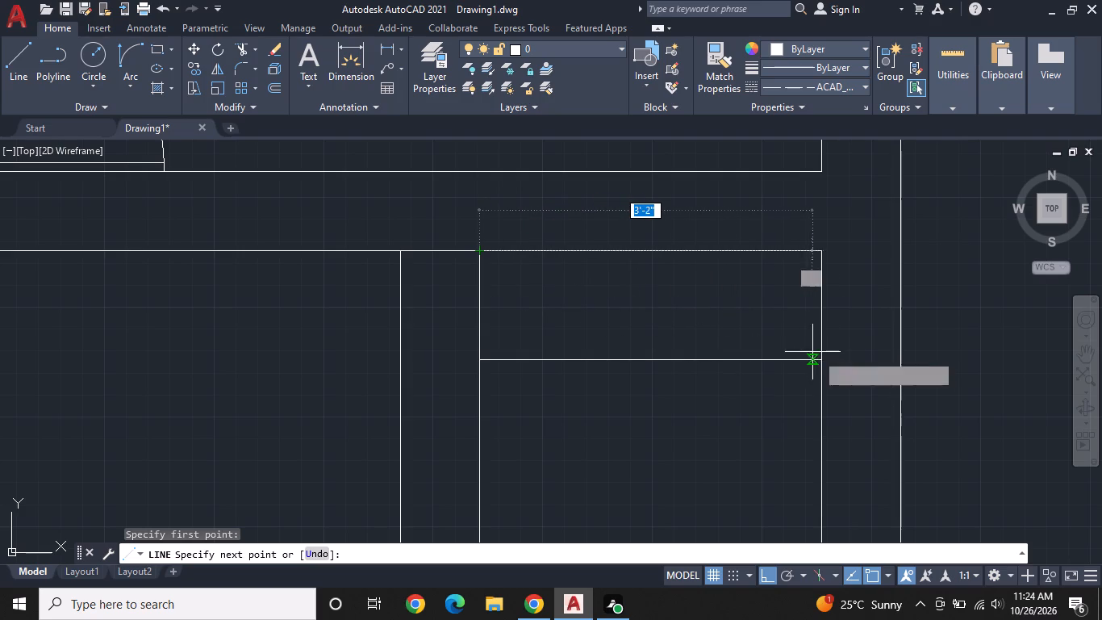
click(824, 361)
key(space)
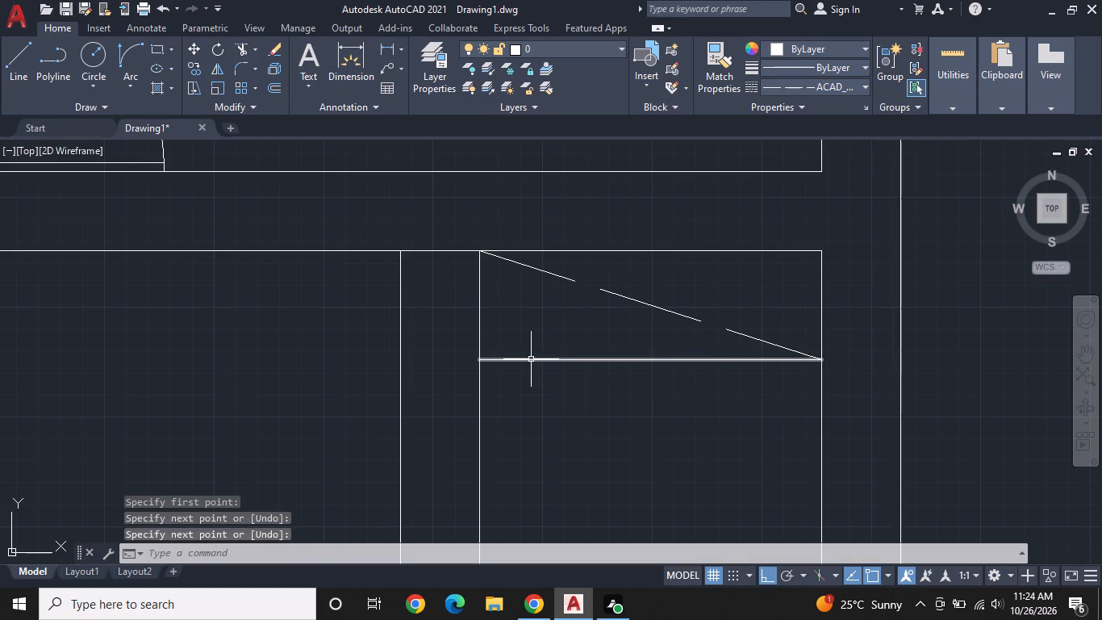
key(space)
click(478, 358)
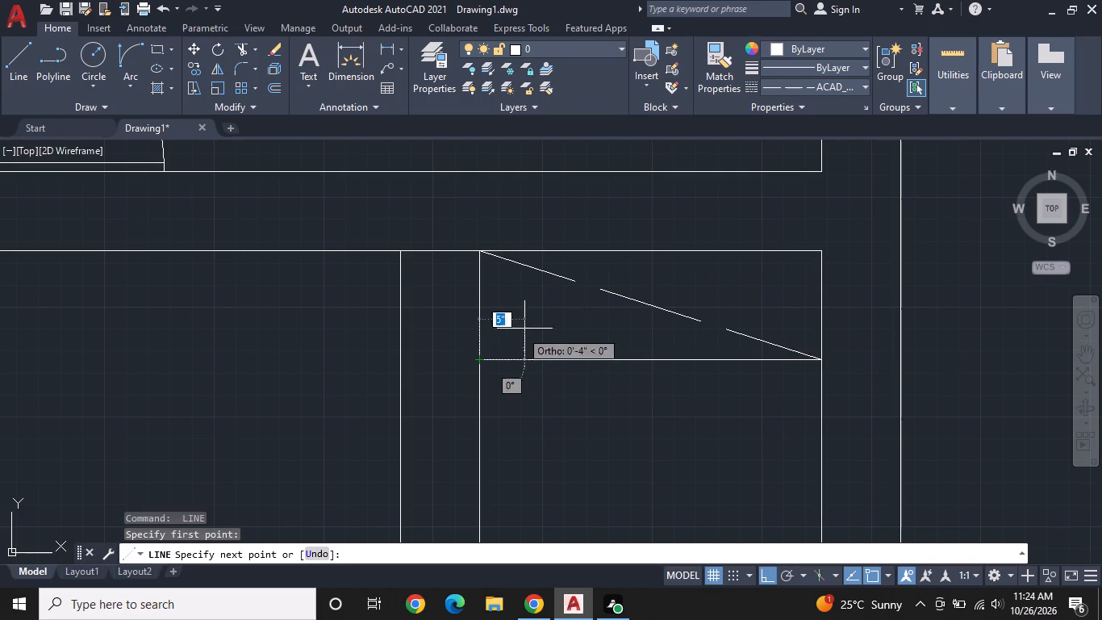
click(821, 247)
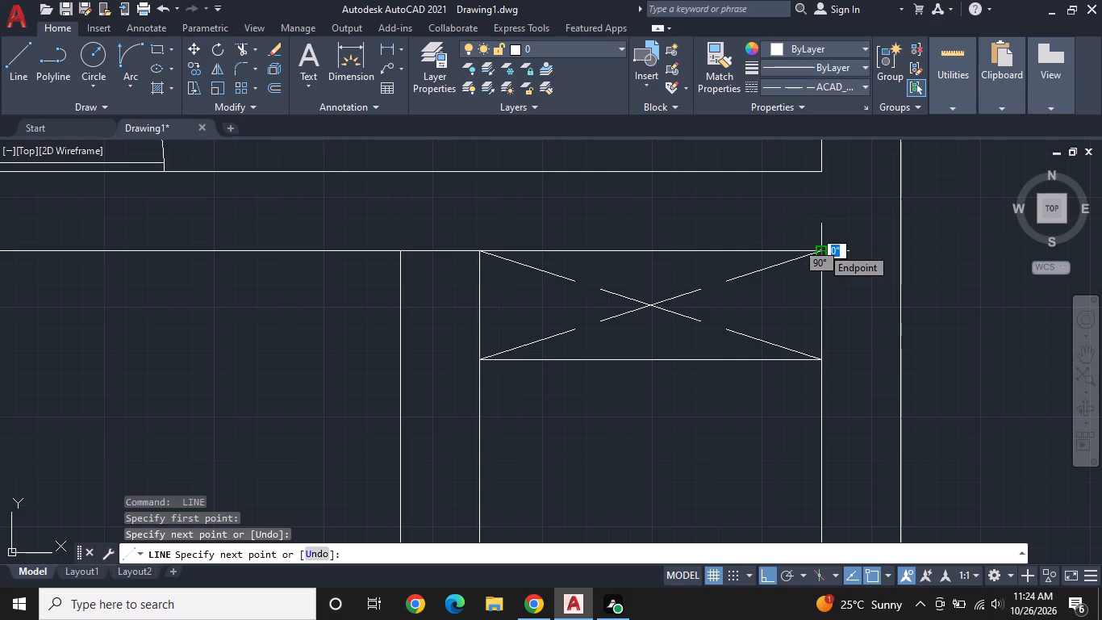
key(Escape)
Set the linetype scale of the diagonal running from the strip's lower-left to upper-right corner to 0.25.
click(730, 278)
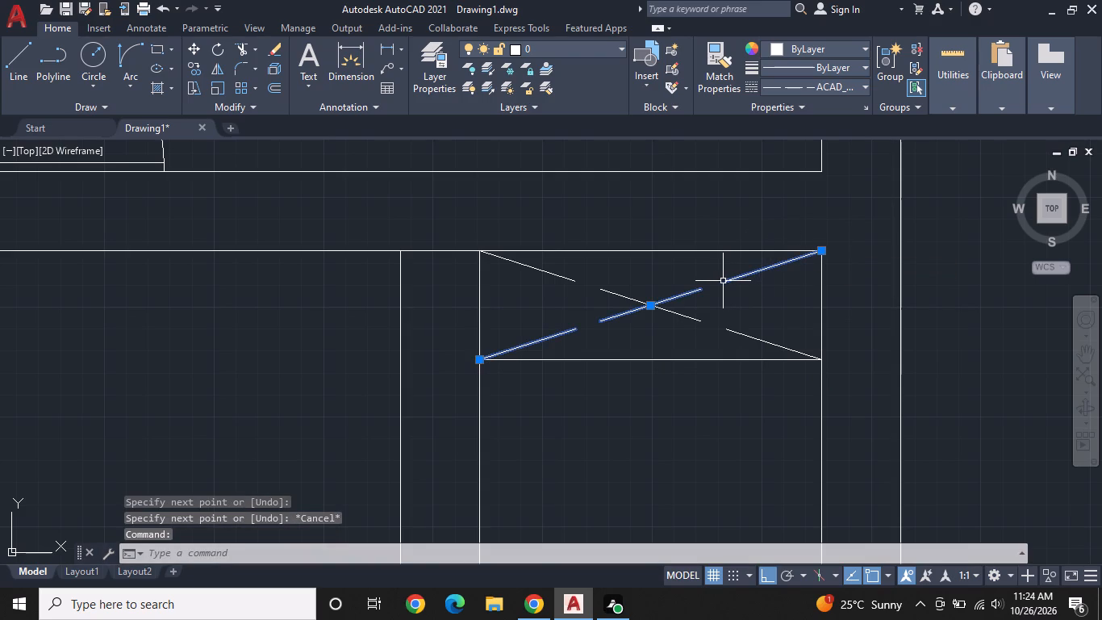
key(ctrl+1)
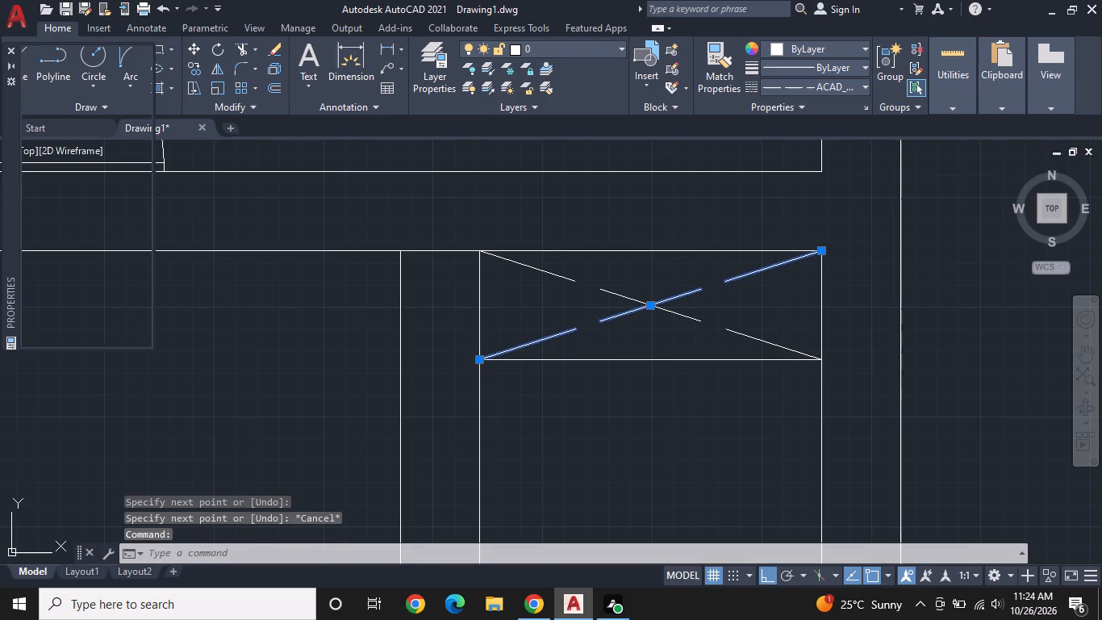
key(Escape)
key(Escape)
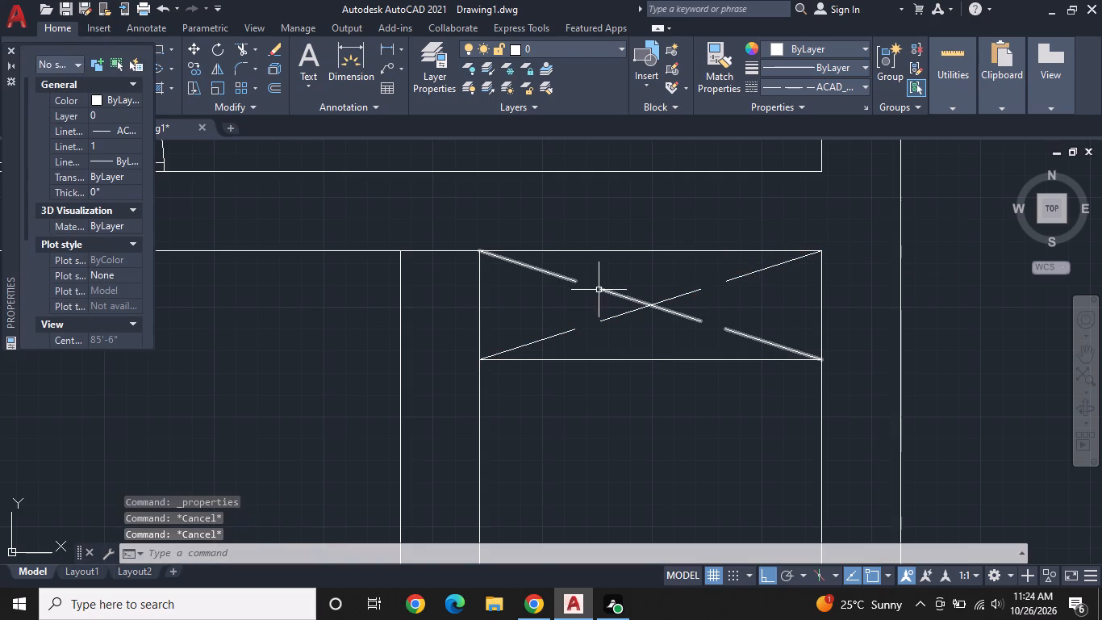
click(630, 309)
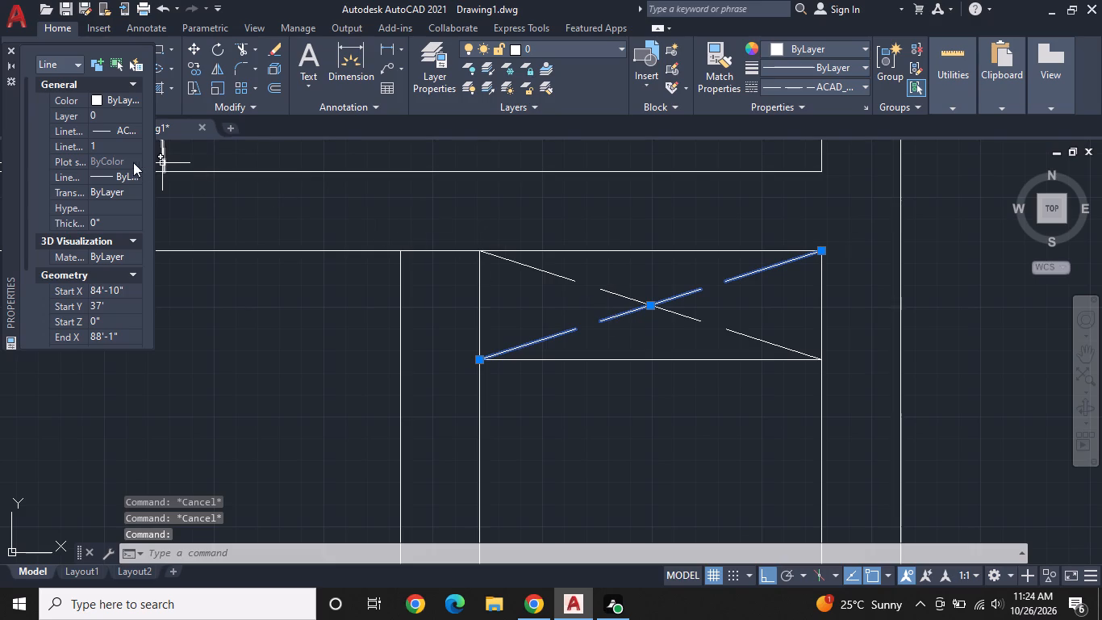
click(112, 140)
key(BackSpace)
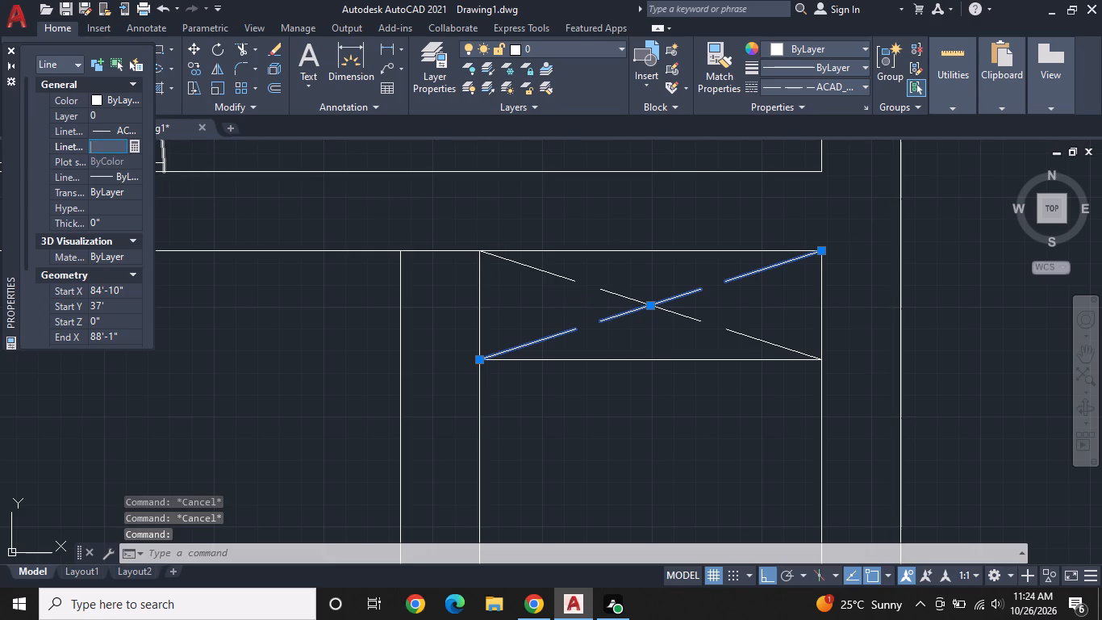
text(0.25)
key(Return)
key(Escape)
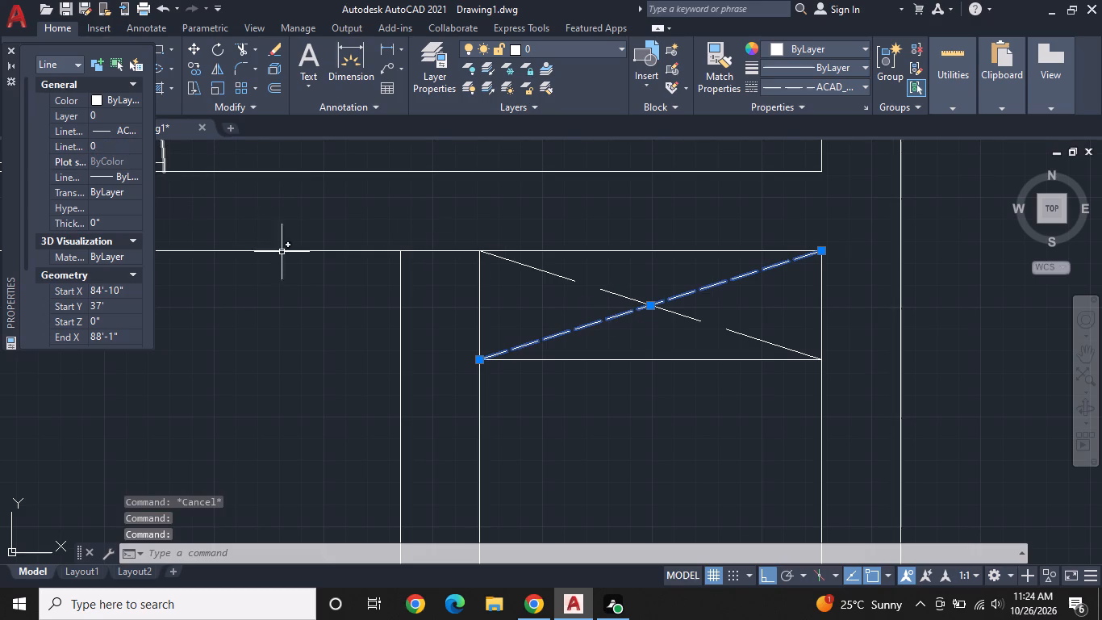
key(Escape)
Set the linetype scale of the strip's other diagonal, running from upper-left to lower-right corner, to 0.25.
click(561, 279)
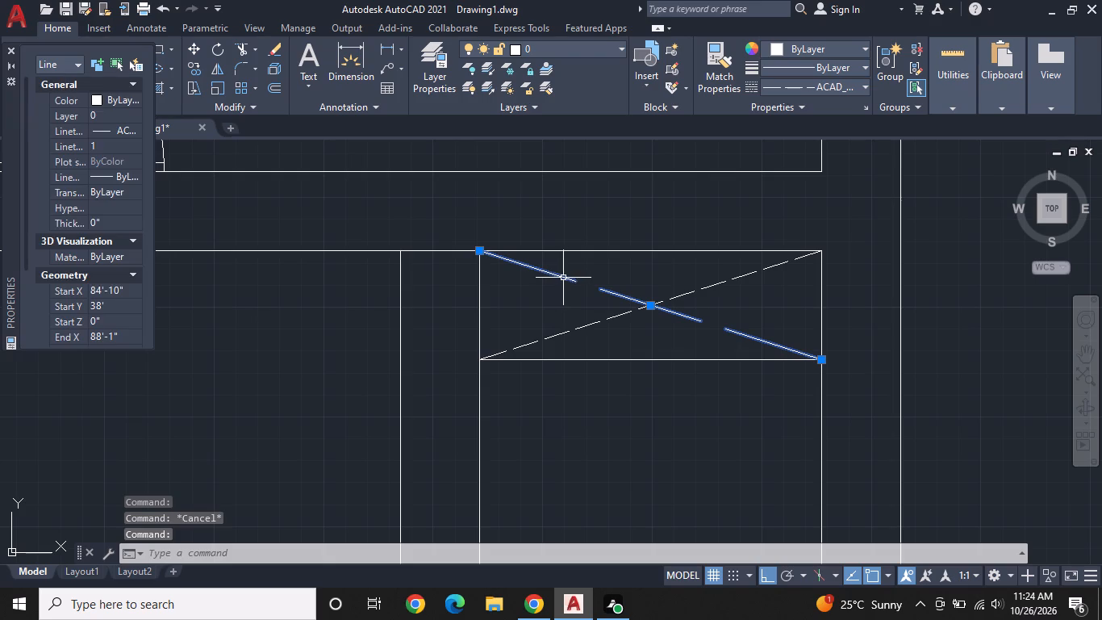
click(116, 141)
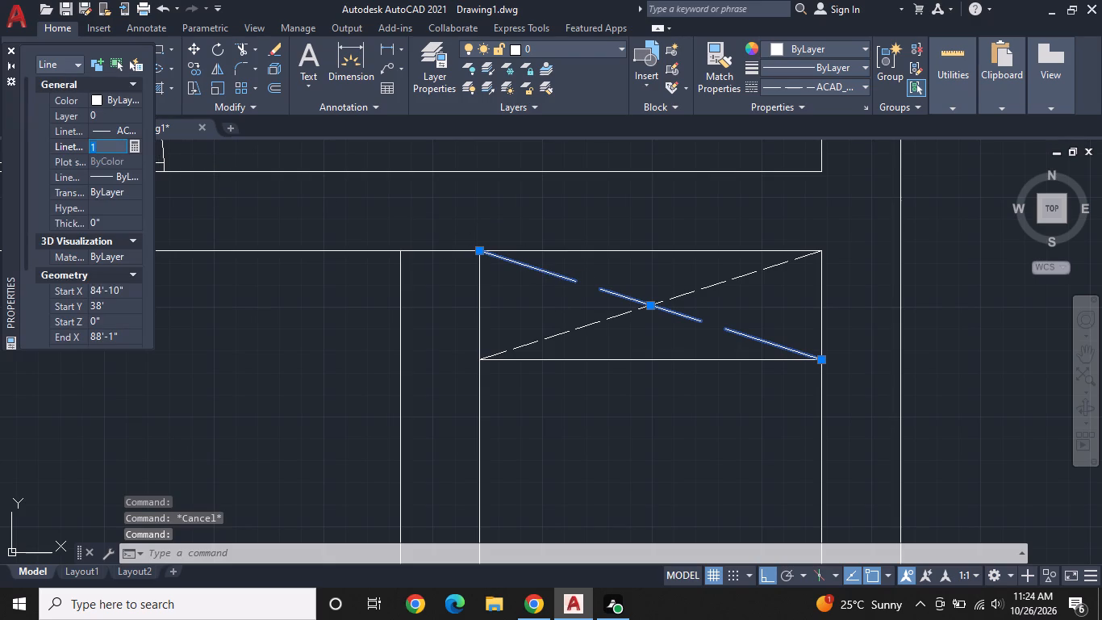
key(BackSpace)
text(0.25)
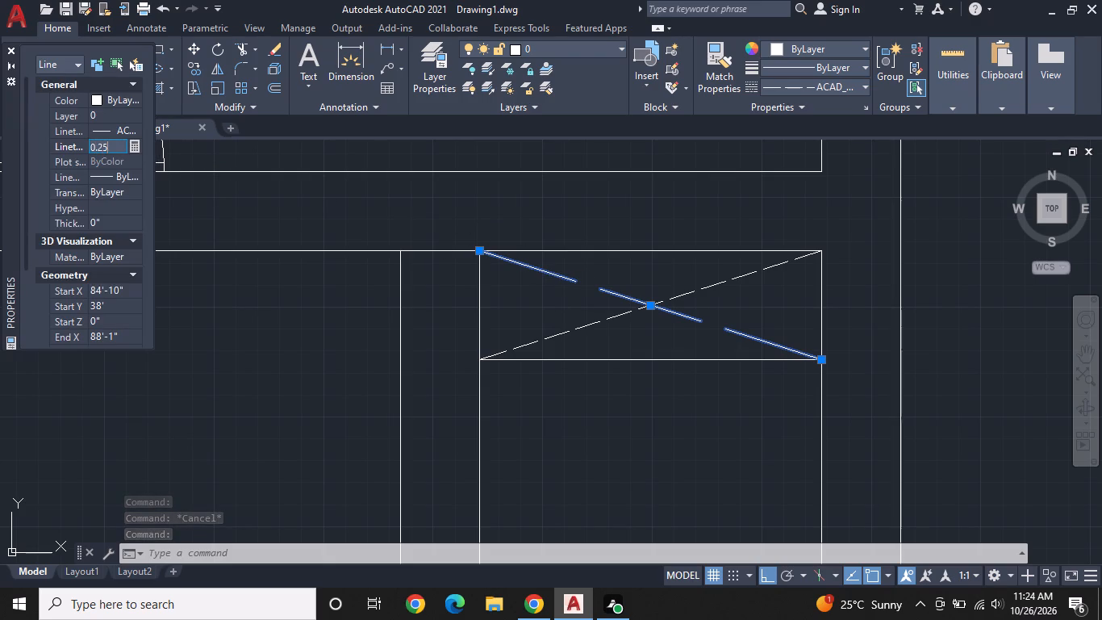
key(Return)
key(Escape)
key(Escape)
key(Escape)
key(Escape)
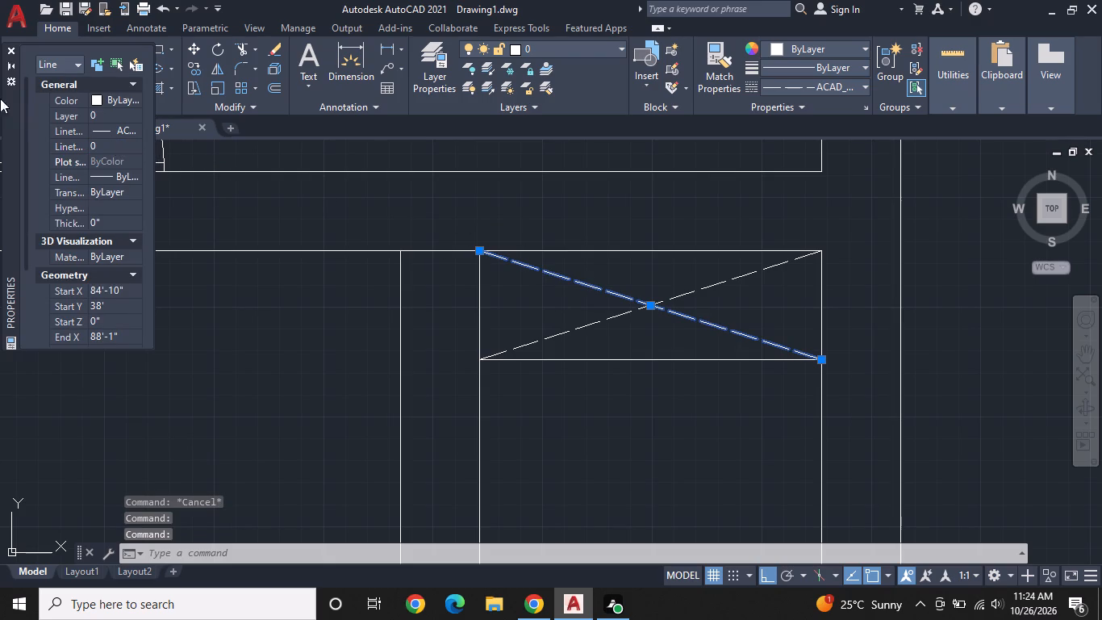
click(9, 50)
Draw a horizontal line about 3'-3" long across the same small room, about 1' below the crossed strip.
middle_drag(523, 302, 507, 199)
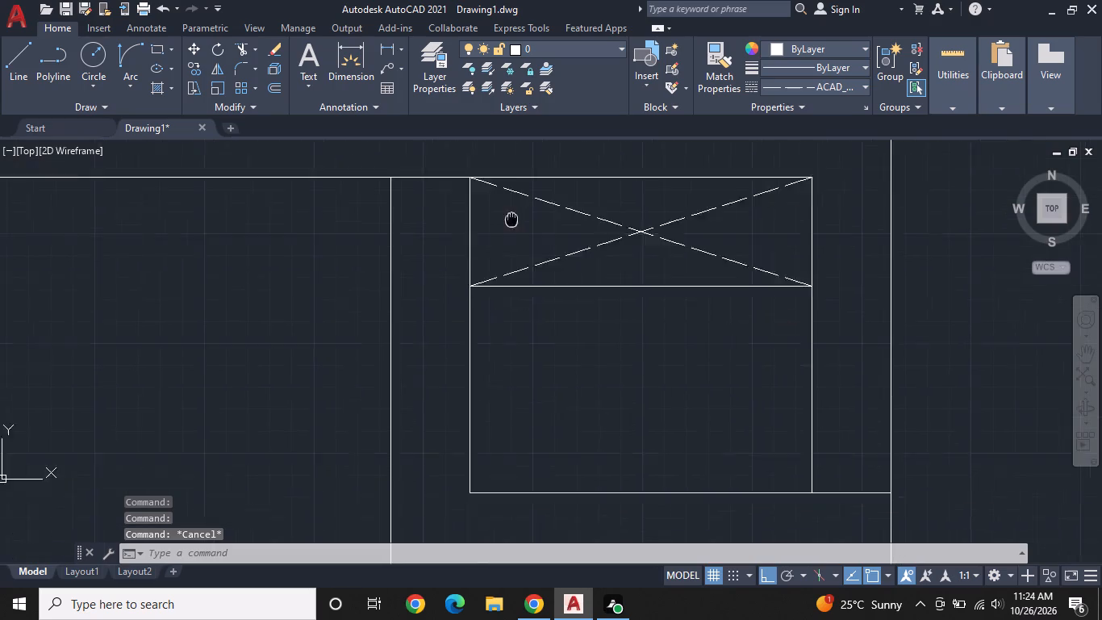
middle_drag(507, 199, 503, 171)
scroll(513, 192, down, 1)
middle_drag(557, 241, 553, 271)
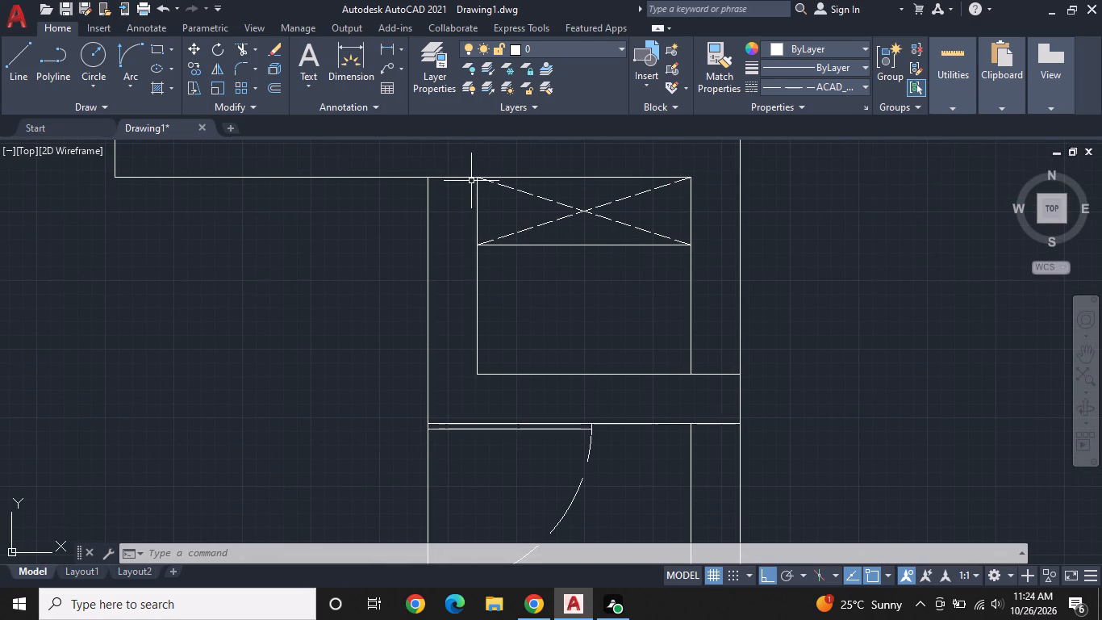
text(L)
key(space)
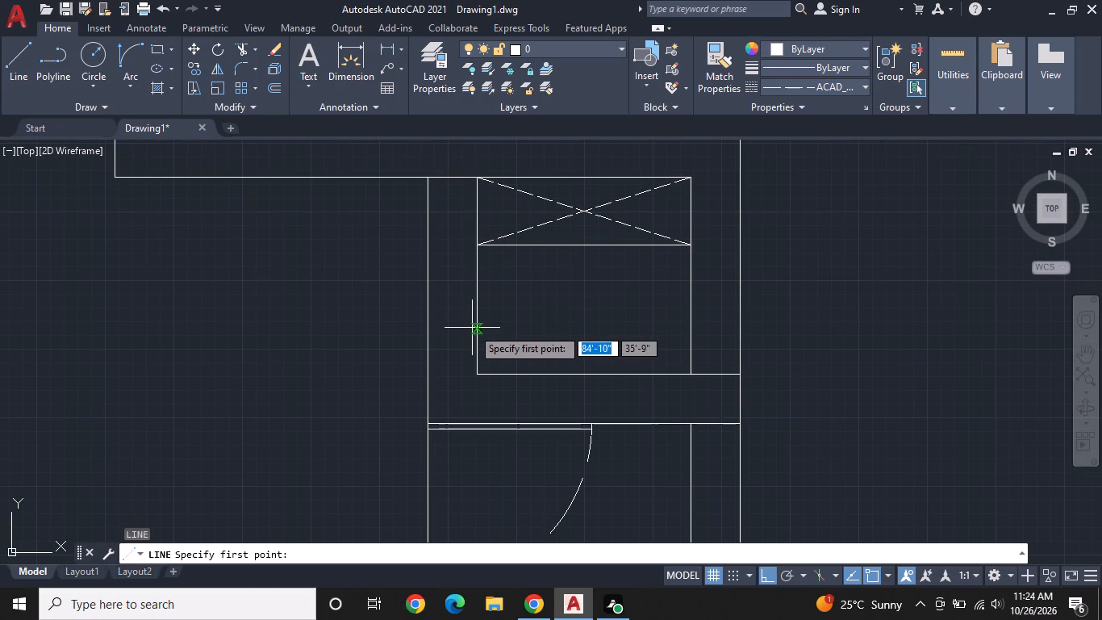
click(477, 309)
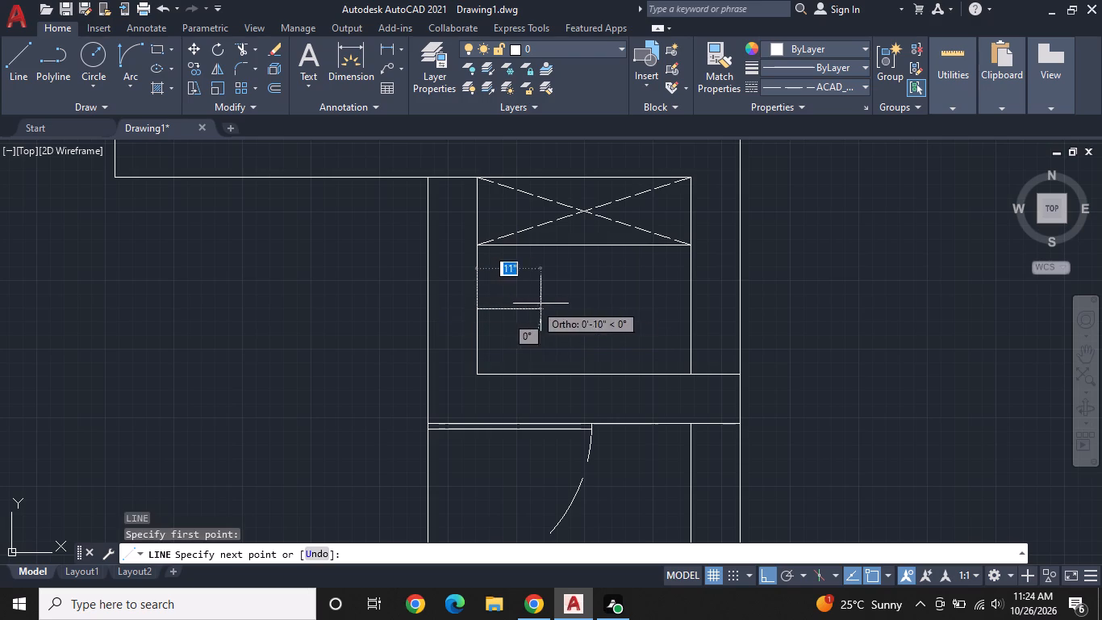
click(695, 308)
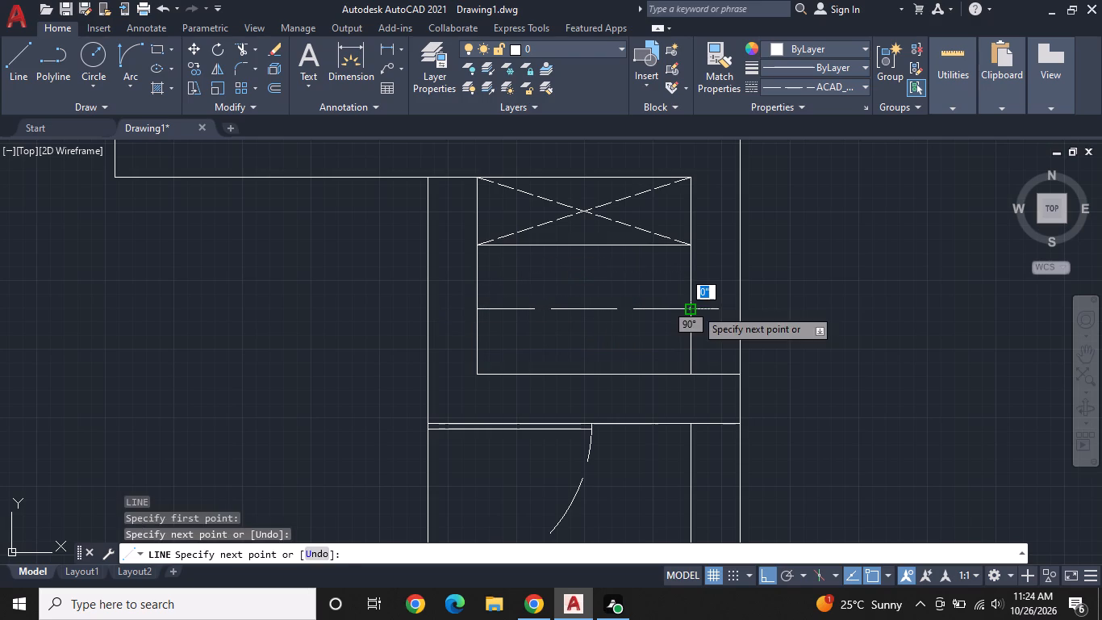
key(space)
Change the linetype of the new horizontal line across the small room to ByLayer.
click(670, 308)
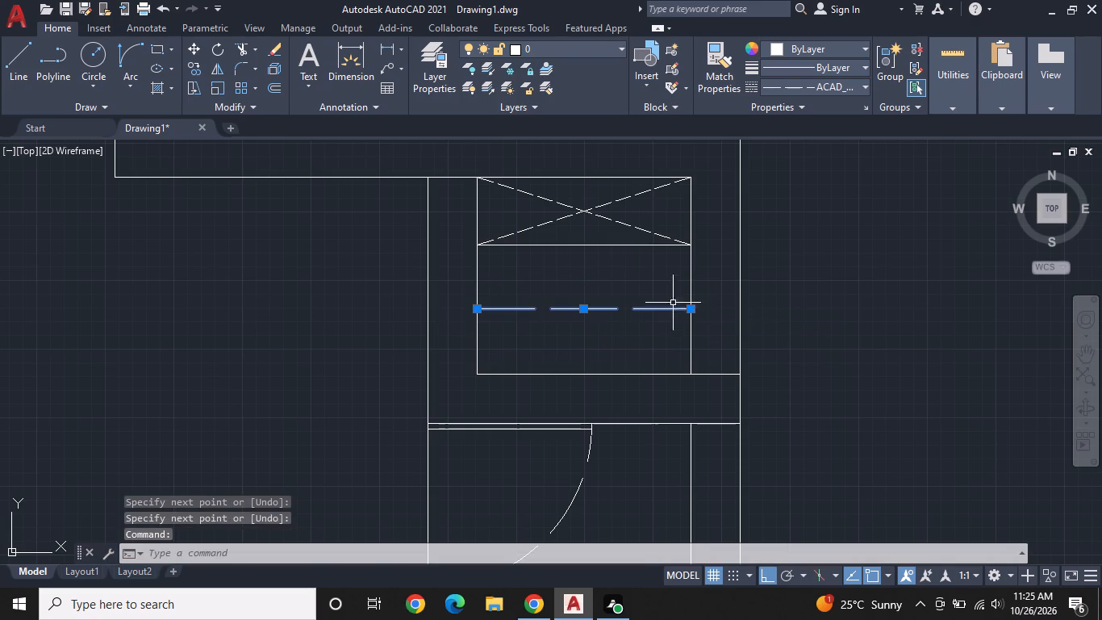
click(815, 84)
click(804, 102)
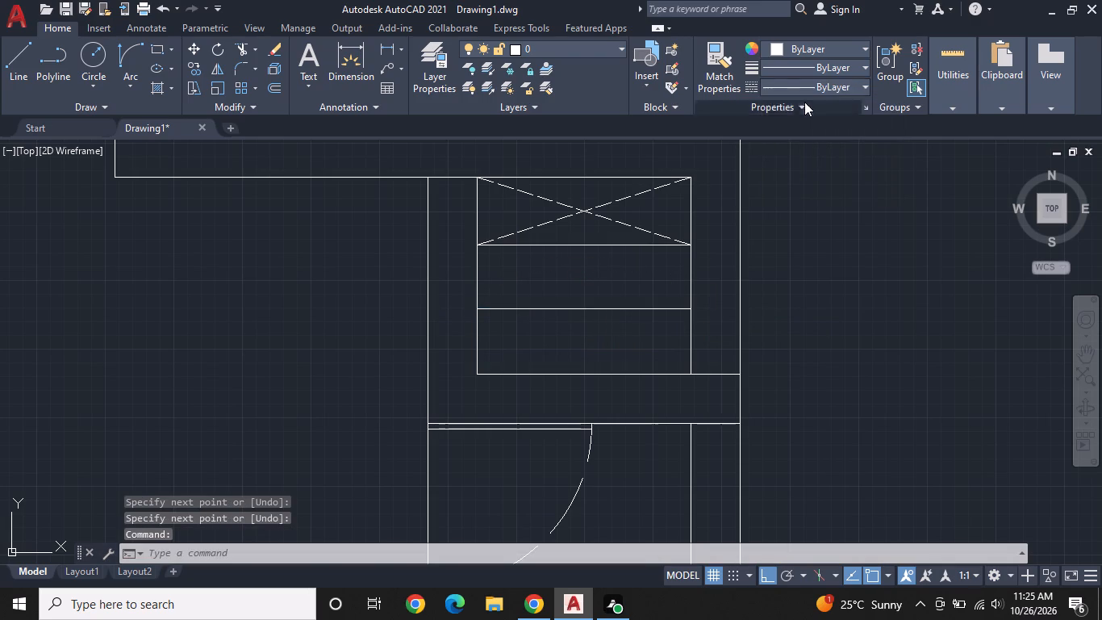
Draw two crossing corner-to-corner diagonals in the strip between the new horizontal line and the small room's bottom wall.
key(space)
middle_drag(592, 270, 607, 203)
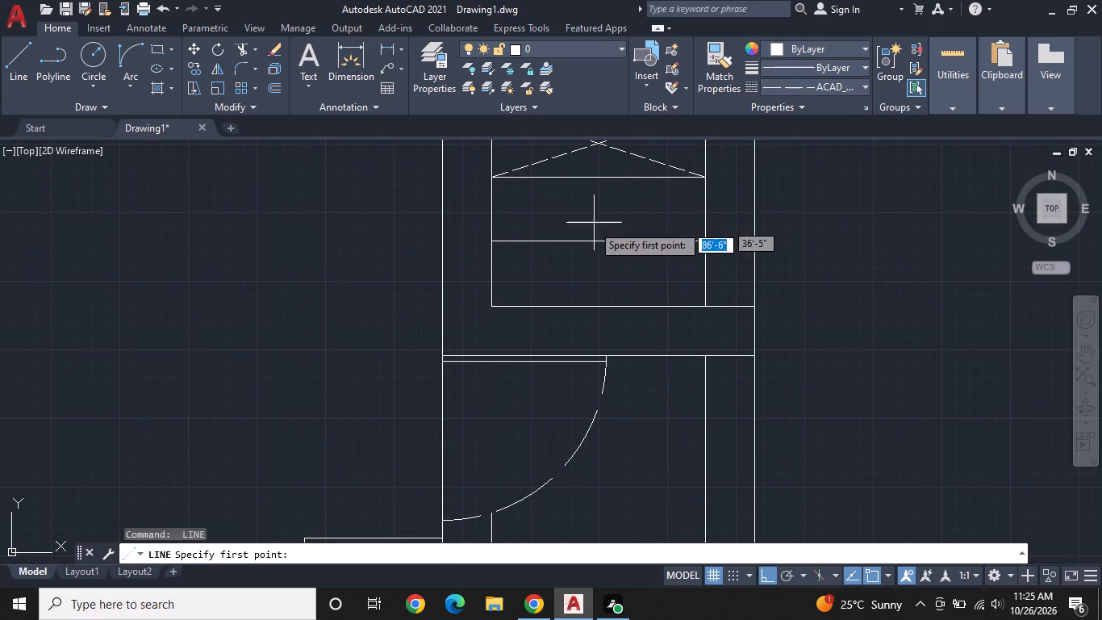
key(space)
key(space)
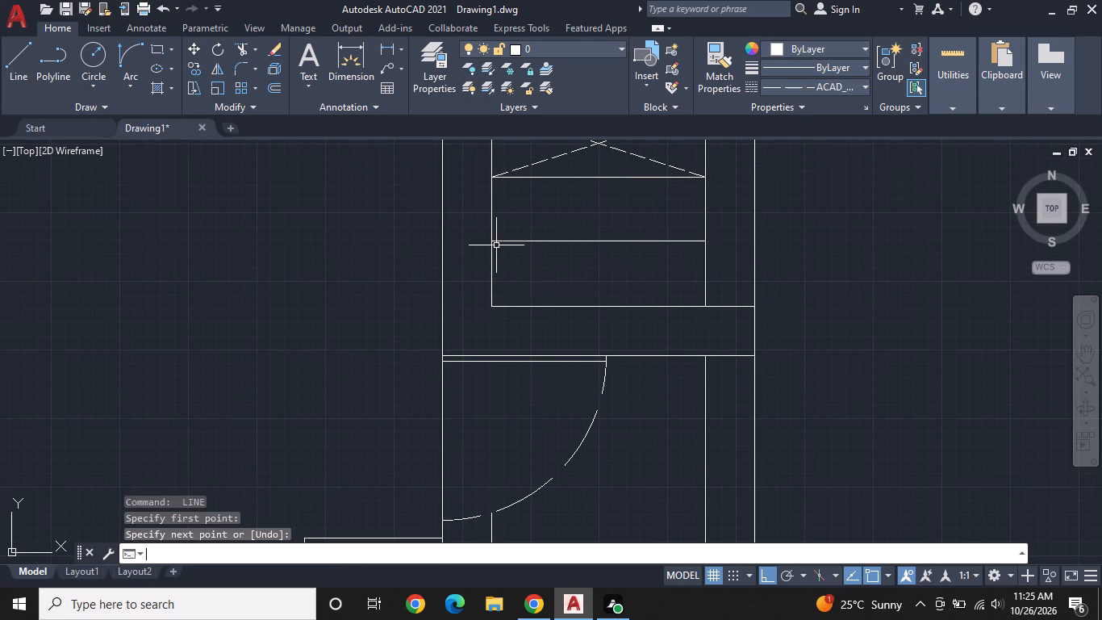
key(space)
click(492, 241)
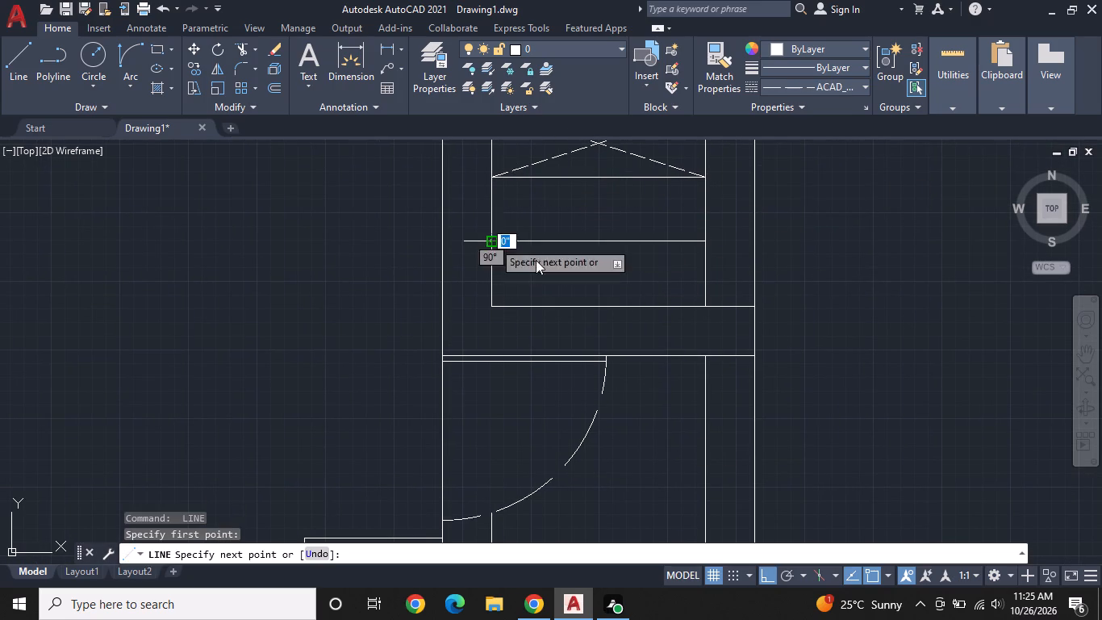
click(706, 303)
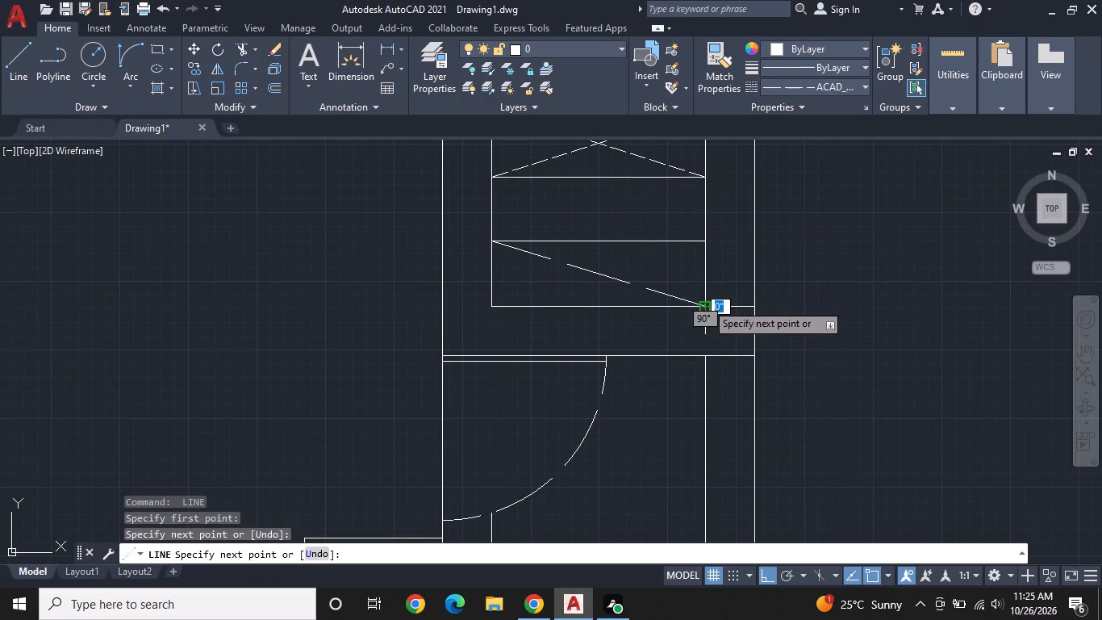
key(space)
key(space)
click(703, 243)
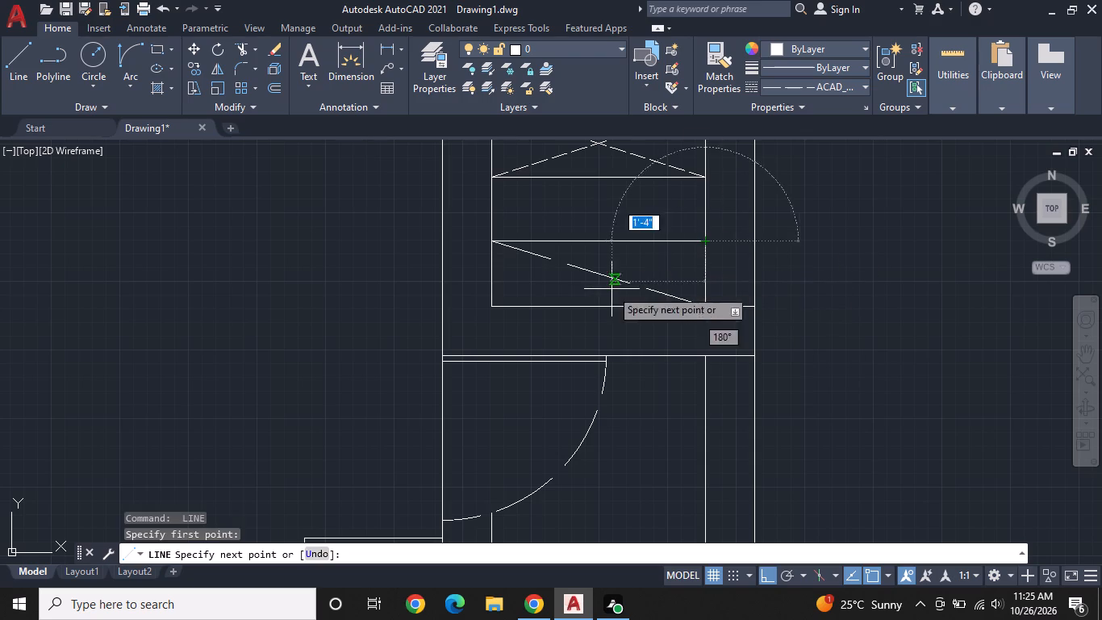
click(495, 309)
key(space)
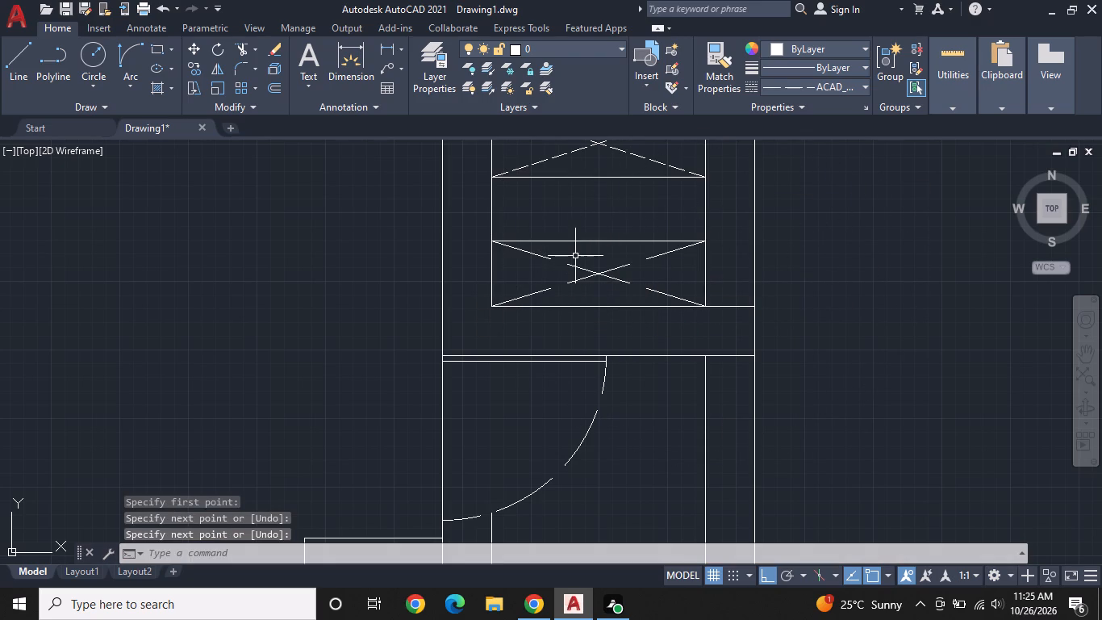
Set the linetype scale of the bottom strip's diagonal running from upper-left to lower-right corner to 0.25.
key(ctrl+1)
click(551, 257)
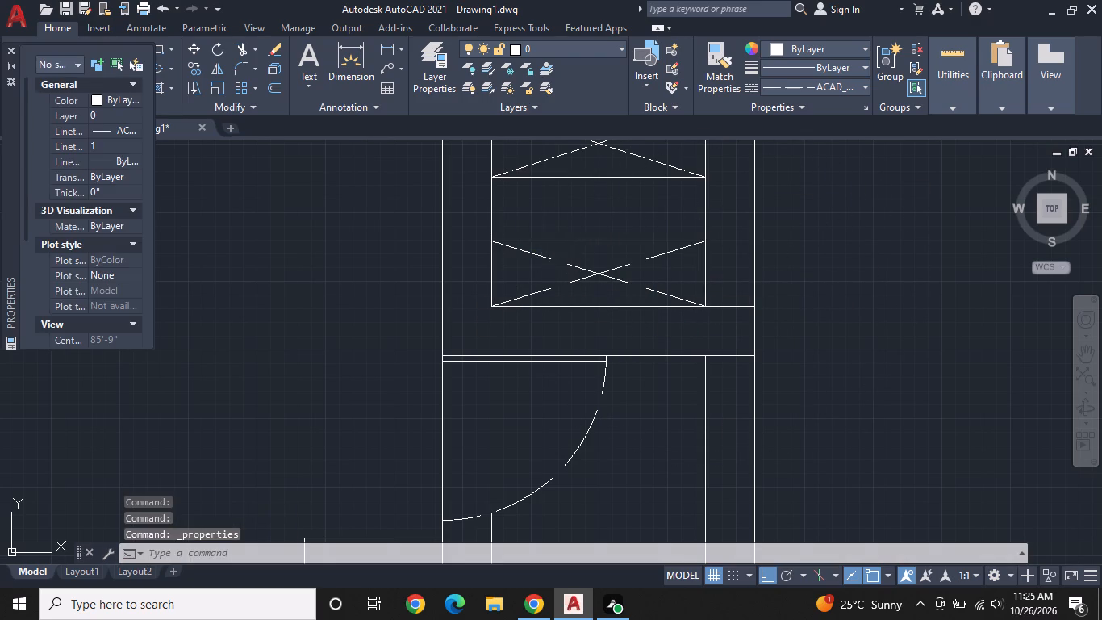
click(106, 148)
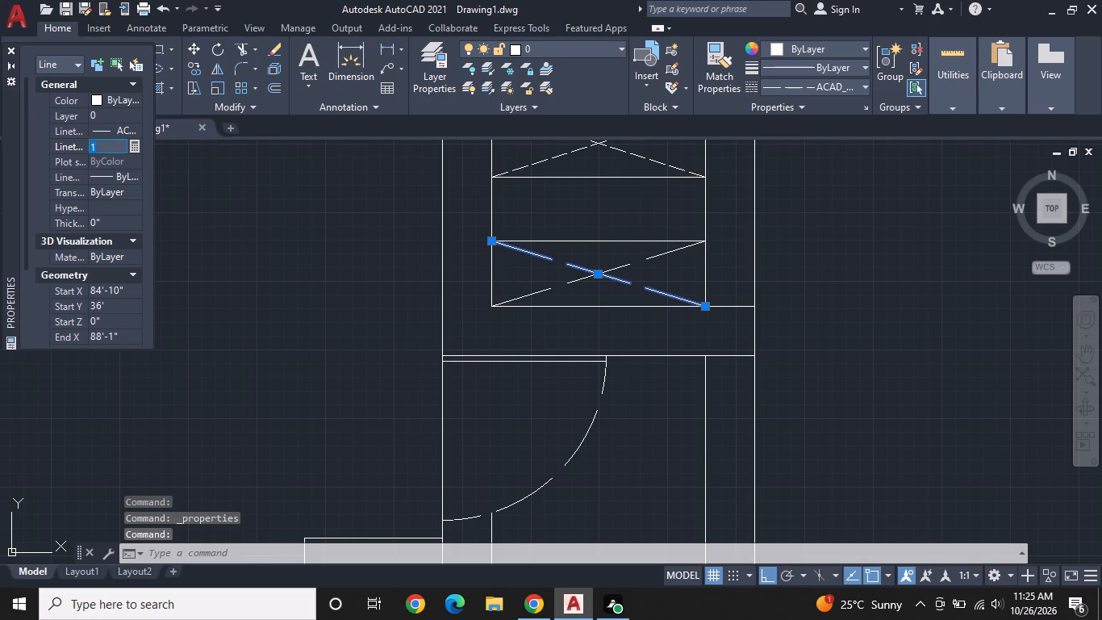
key(BackSpace)
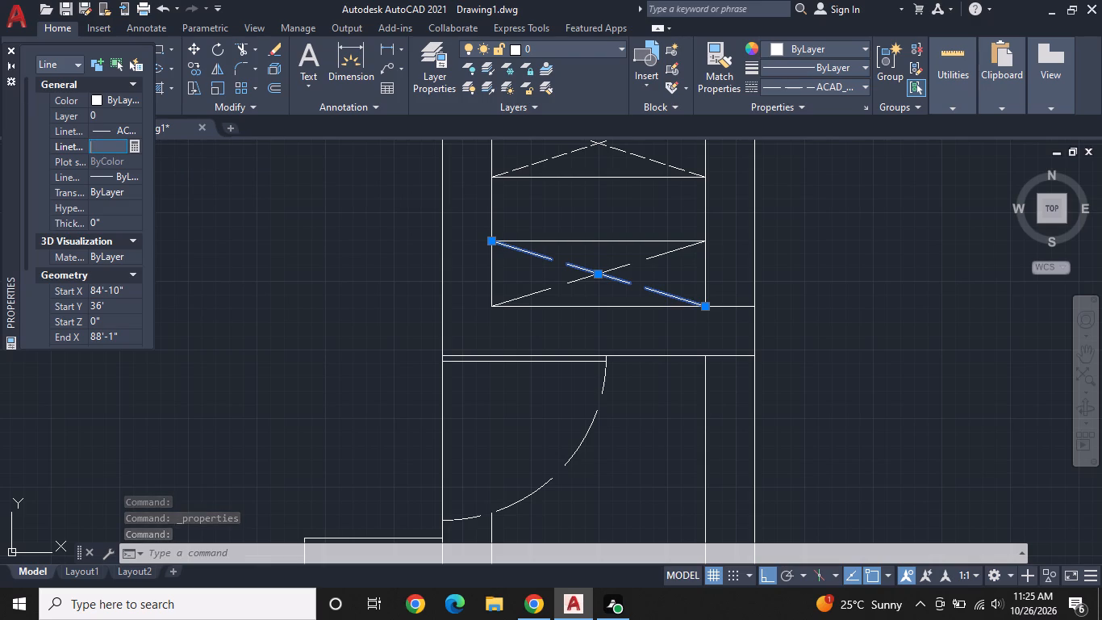
text(0.25)
key(Return)
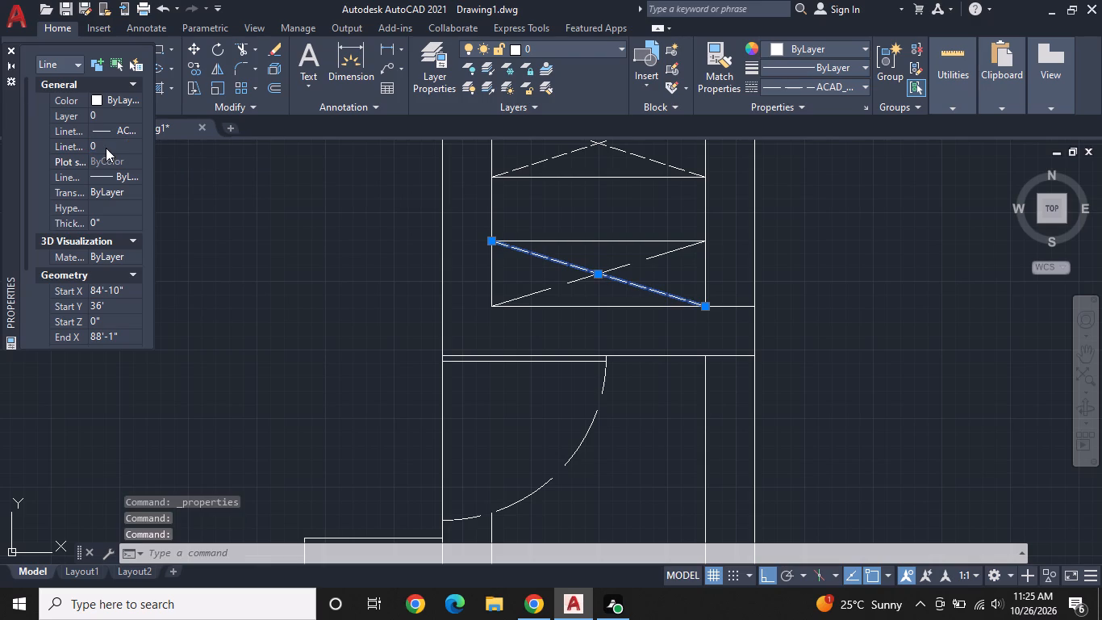
click(548, 291)
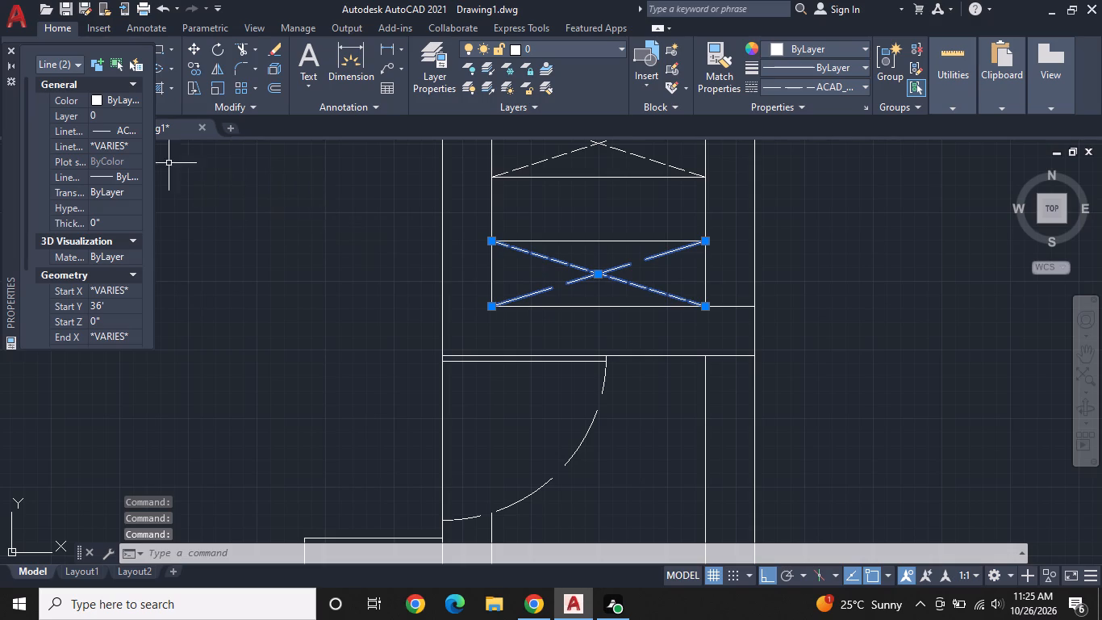
key(Escape)
key(Escape)
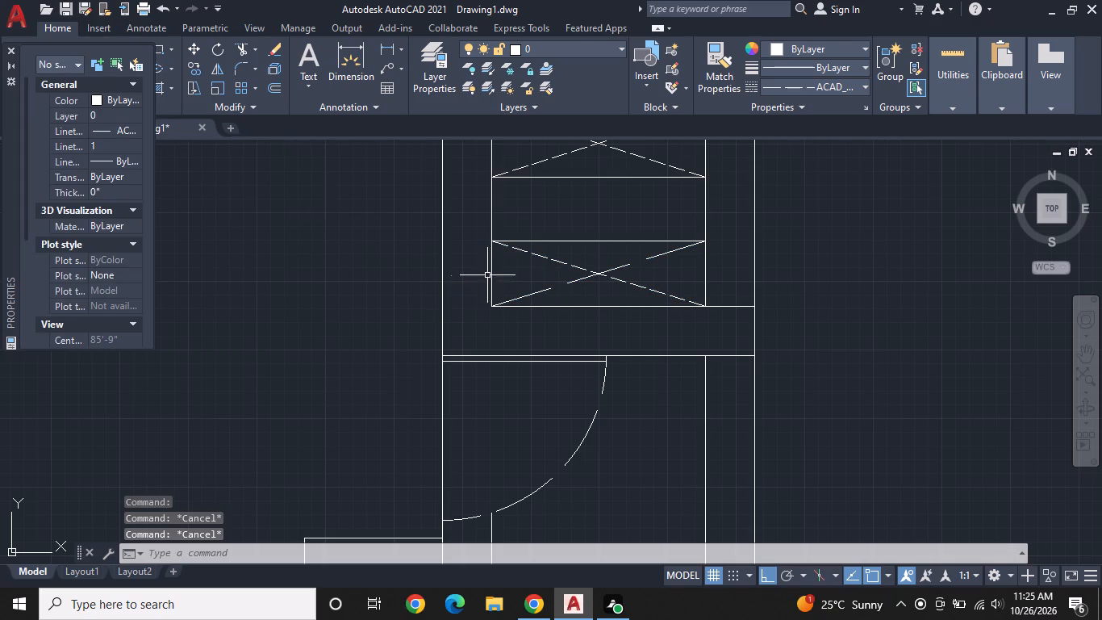
Set the linetype scale of the bottom strip's other diagonal, running from lower-left to upper-right corner, to 0.25.
click(546, 291)
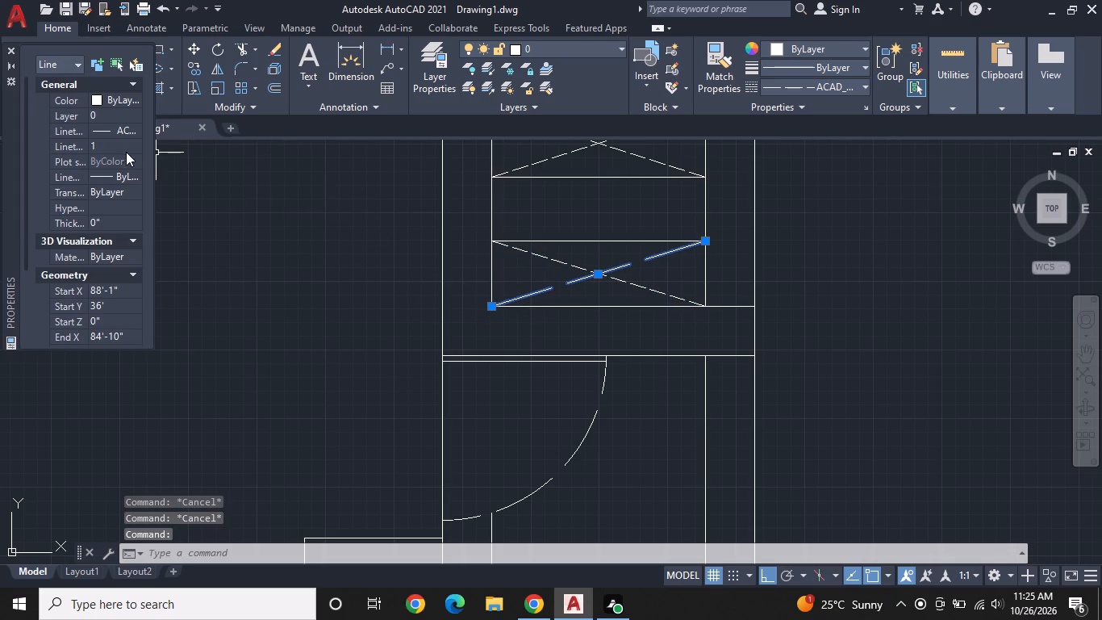
click(116, 140)
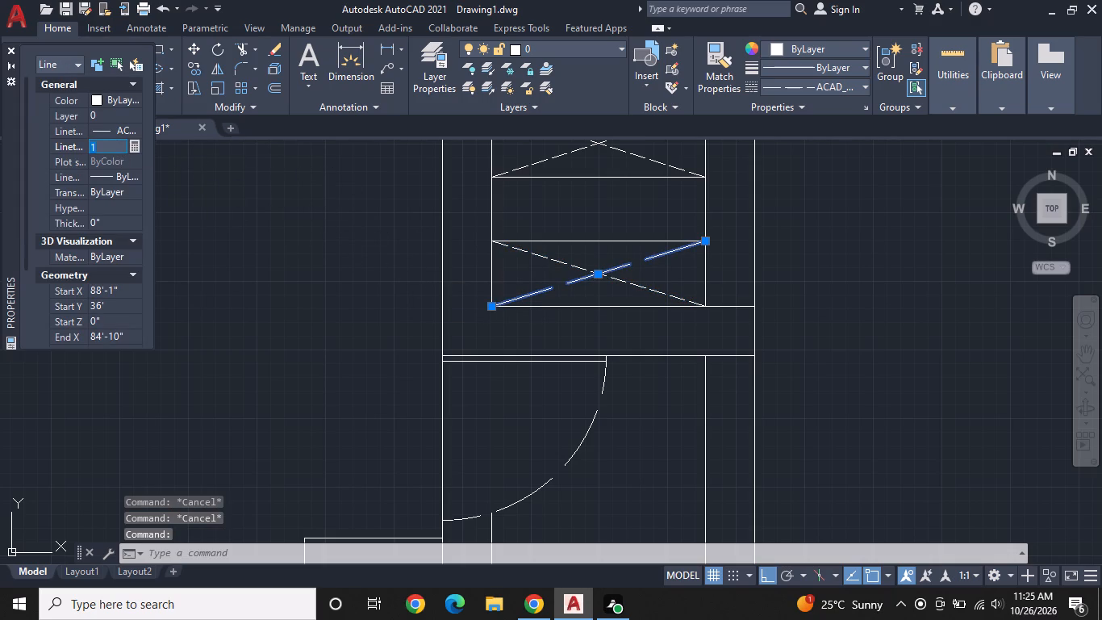
key(BackSpace)
text(0.25)
key(Return)
key(Escape)
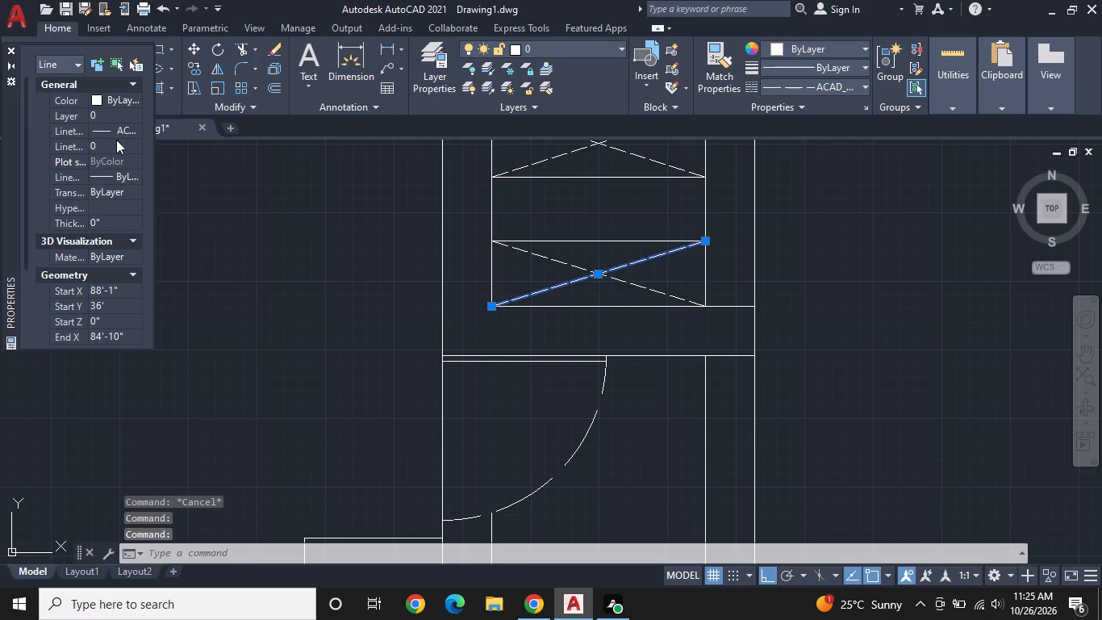
key(Escape)
key(Escape)
key(Escape)
key(Escape)
key(Escape)
key(Escape)
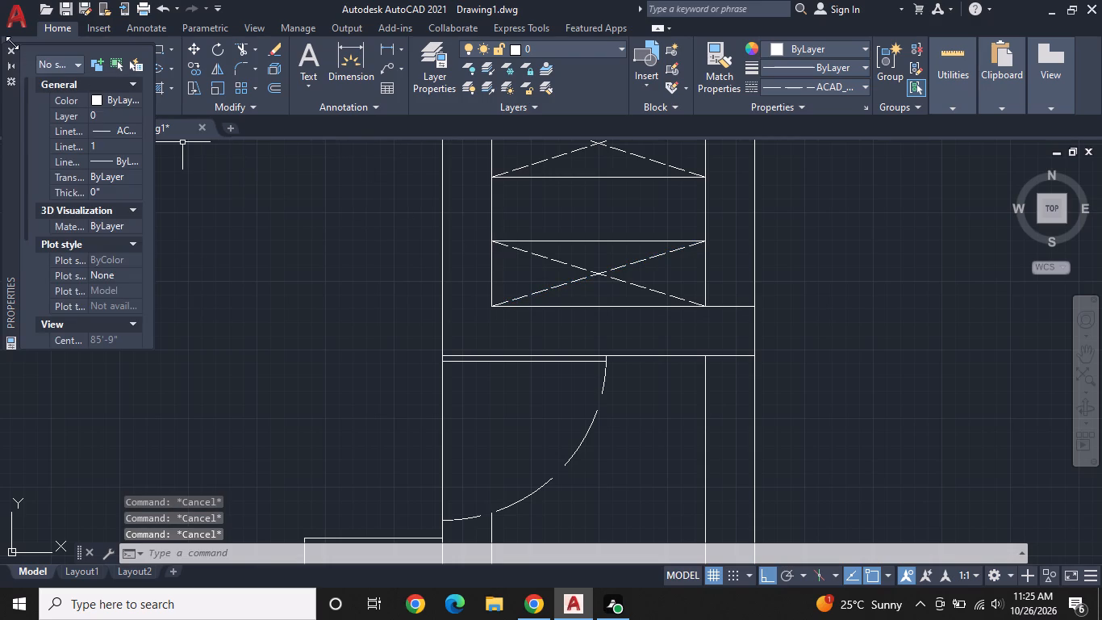
click(12, 50)
Review the storage strips, kitchen and adjoining rooms, and then the floor plan as a whole.
scroll(576, 296, down, 1)
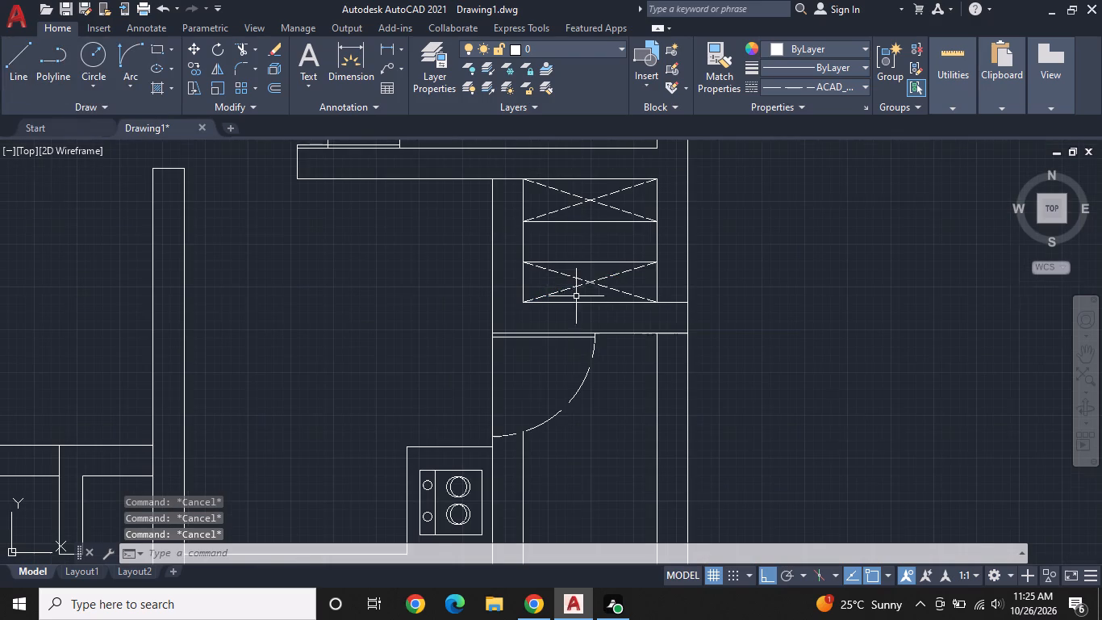
middle_drag(586, 253, 573, 294)
scroll(568, 291, down, 1)
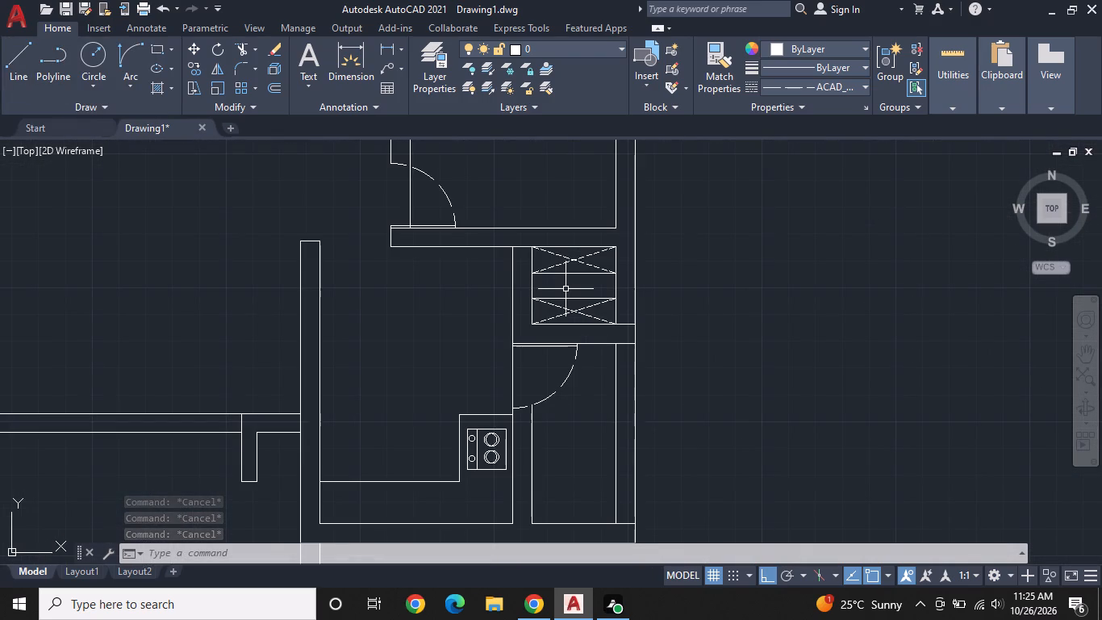
scroll(576, 287, down, 1)
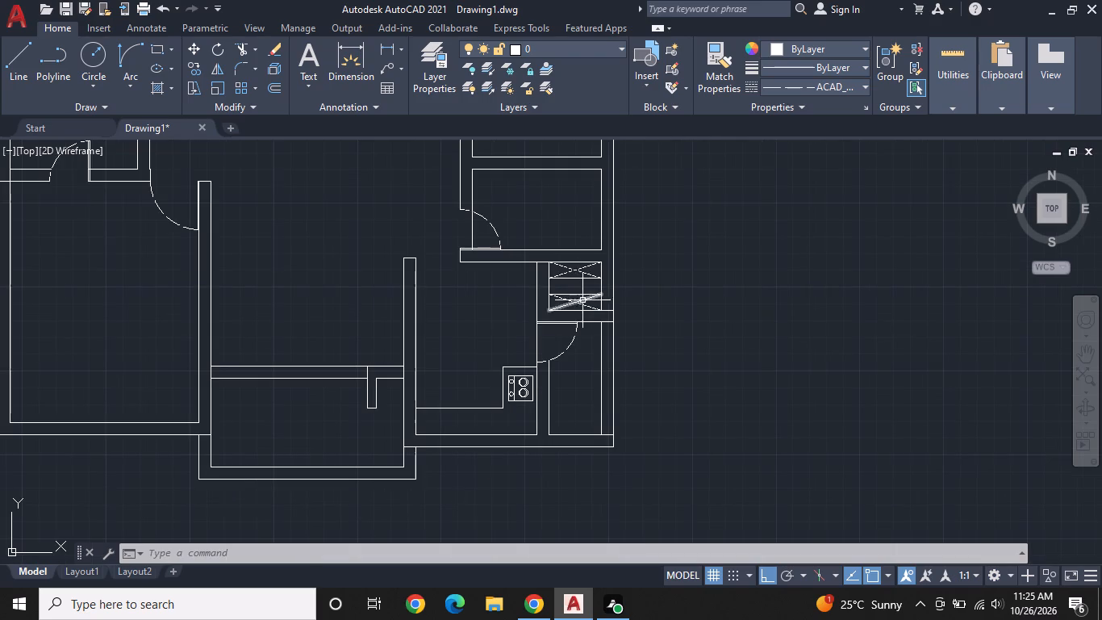
middle_drag(573, 297, 578, 249)
middle_drag(586, 230, 588, 249)
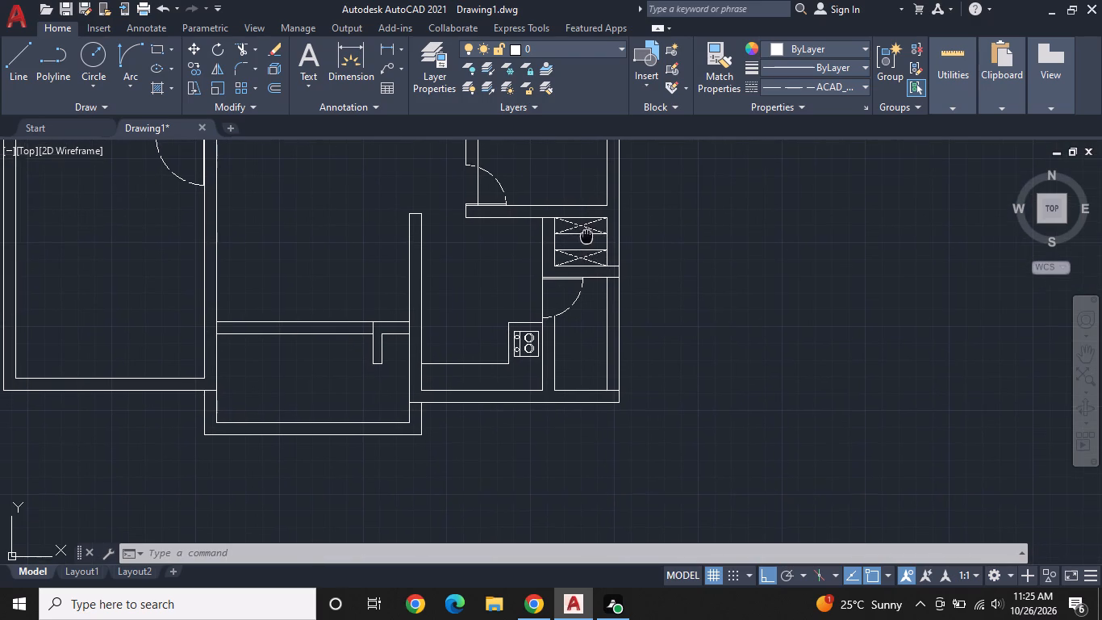
middle_drag(588, 249, 659, 367)
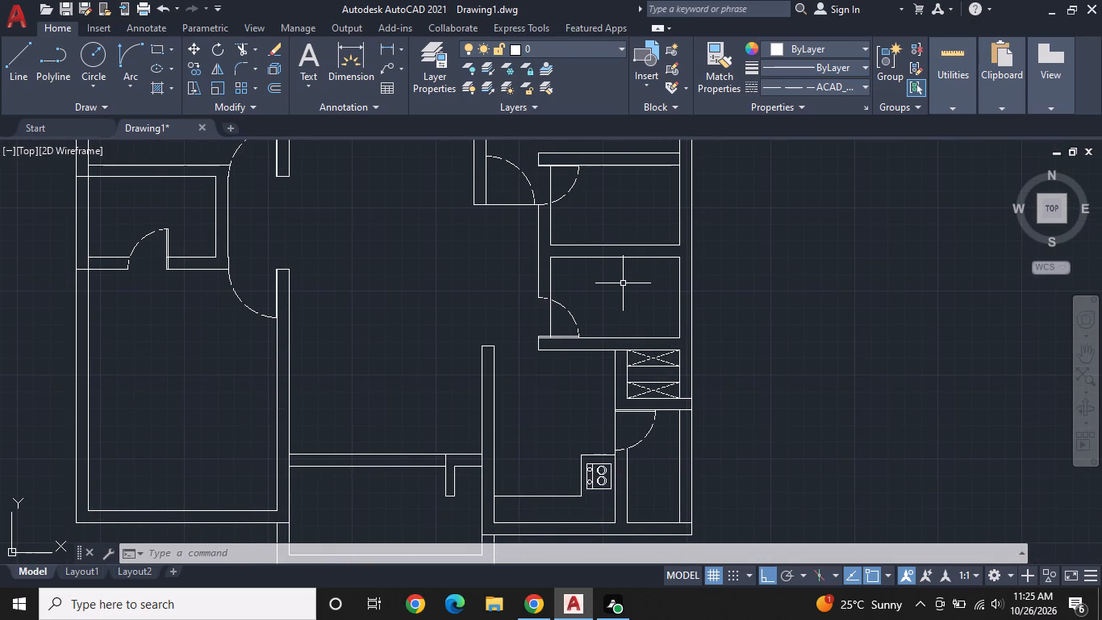
scroll(623, 283, up, 1)
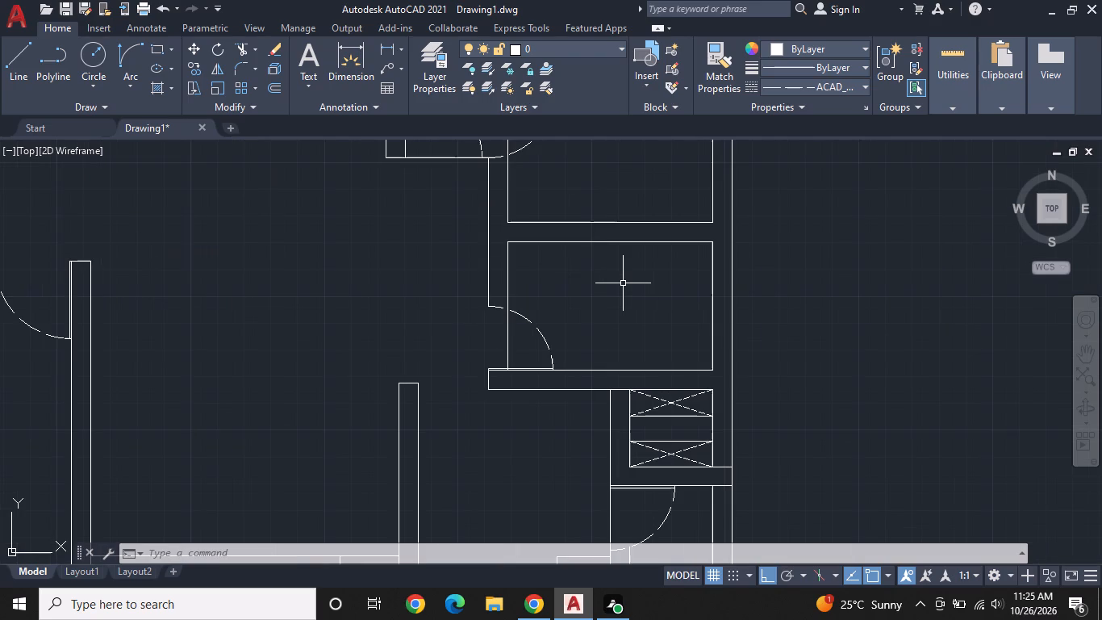
middle_drag(623, 283, 727, 320)
scroll(716, 302, down, 3)
middle_drag(653, 258, 653, 295)
scroll(653, 295, up, 1)
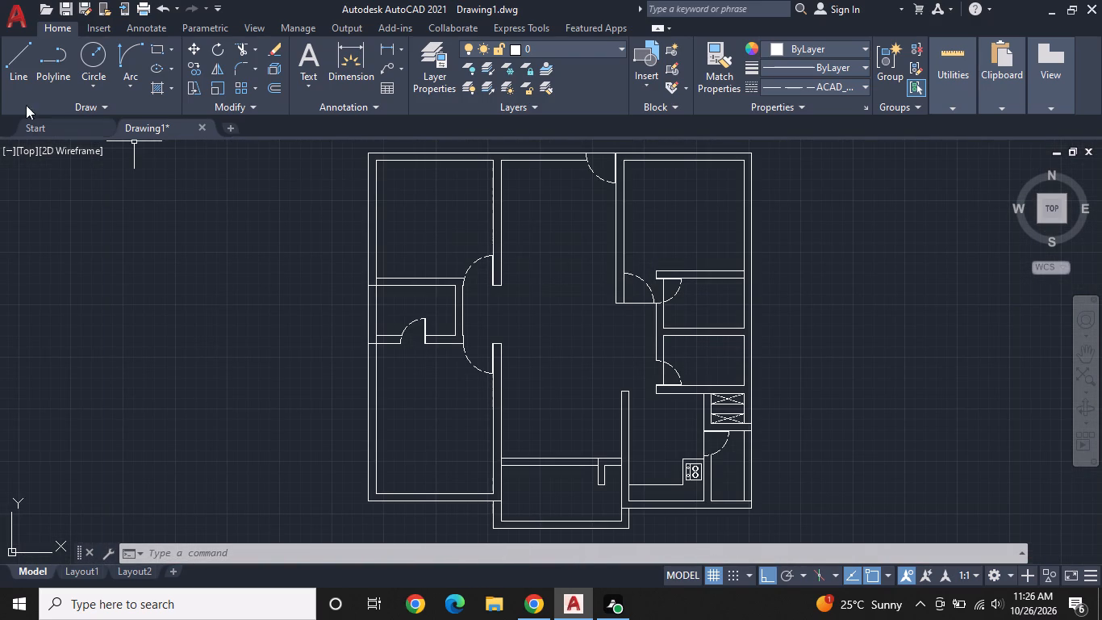
Open the block libraries for insertion and switch the library drawing to House Designer.dwg.
click(113, 30)
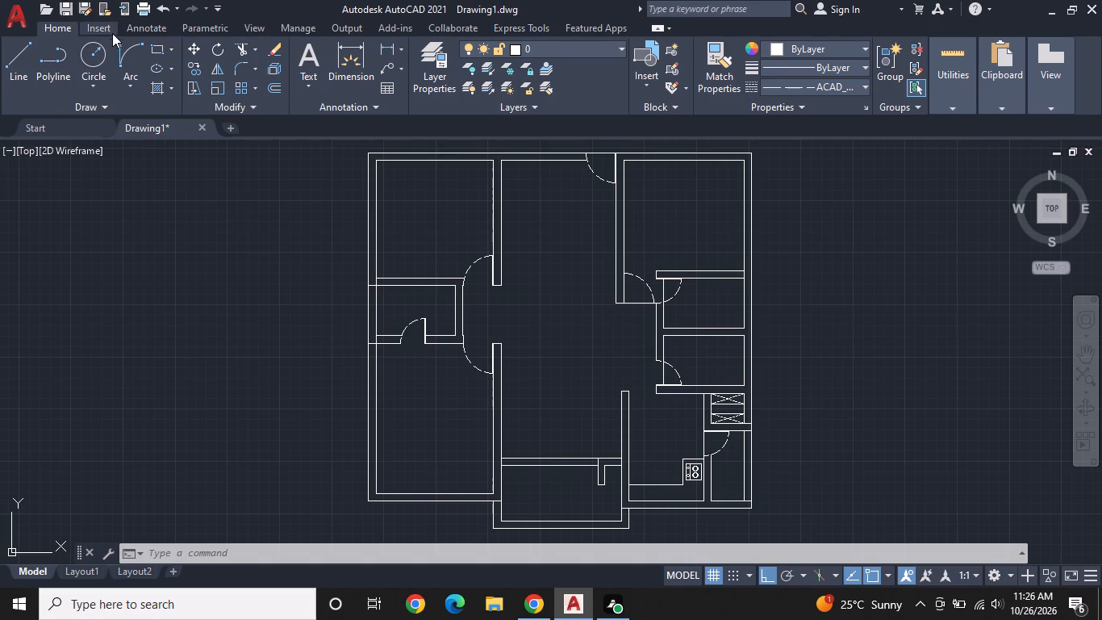
click(24, 84)
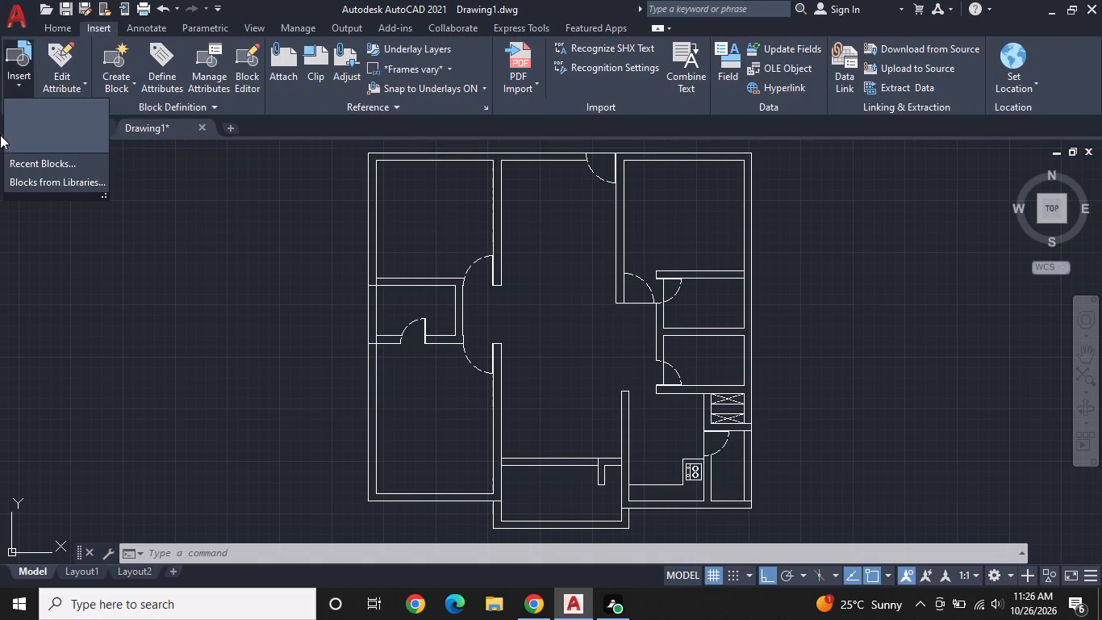
click(38, 182)
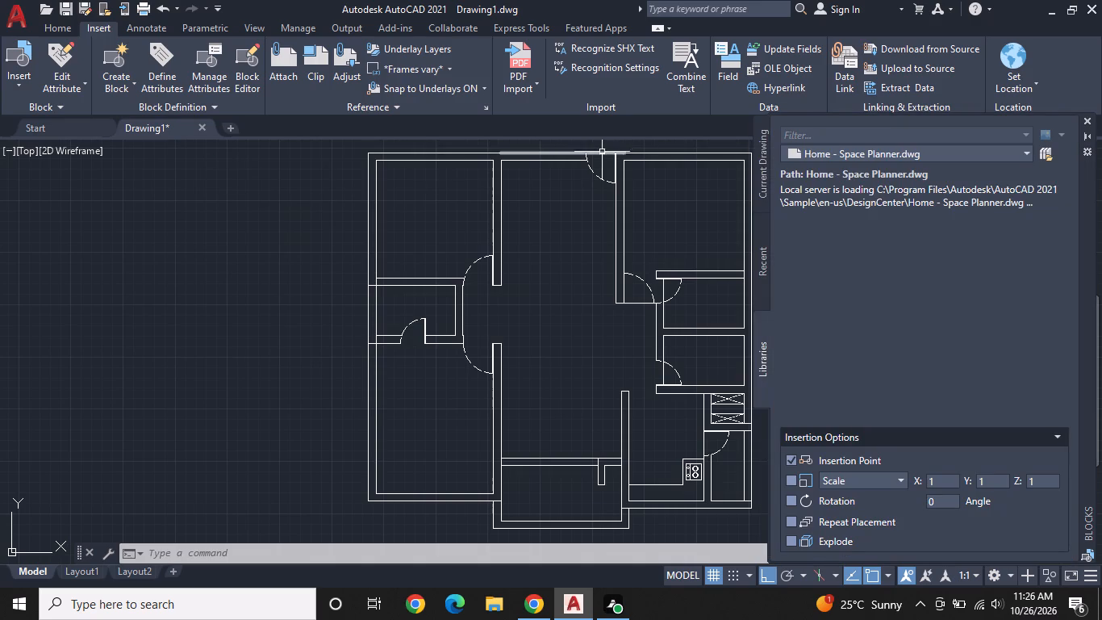
click(1016, 144)
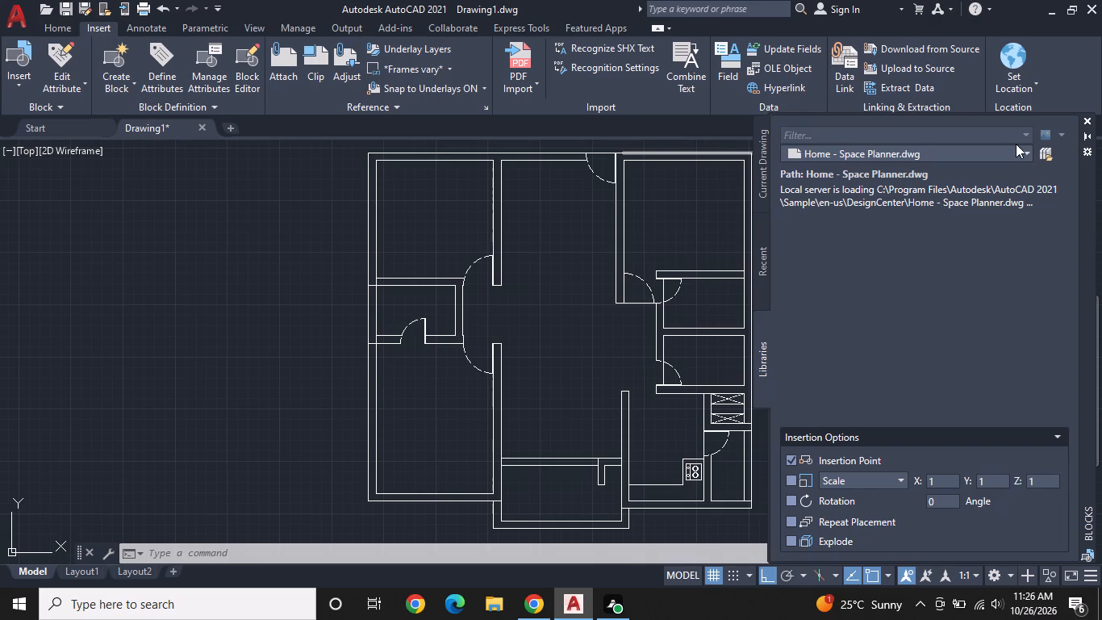
click(997, 157)
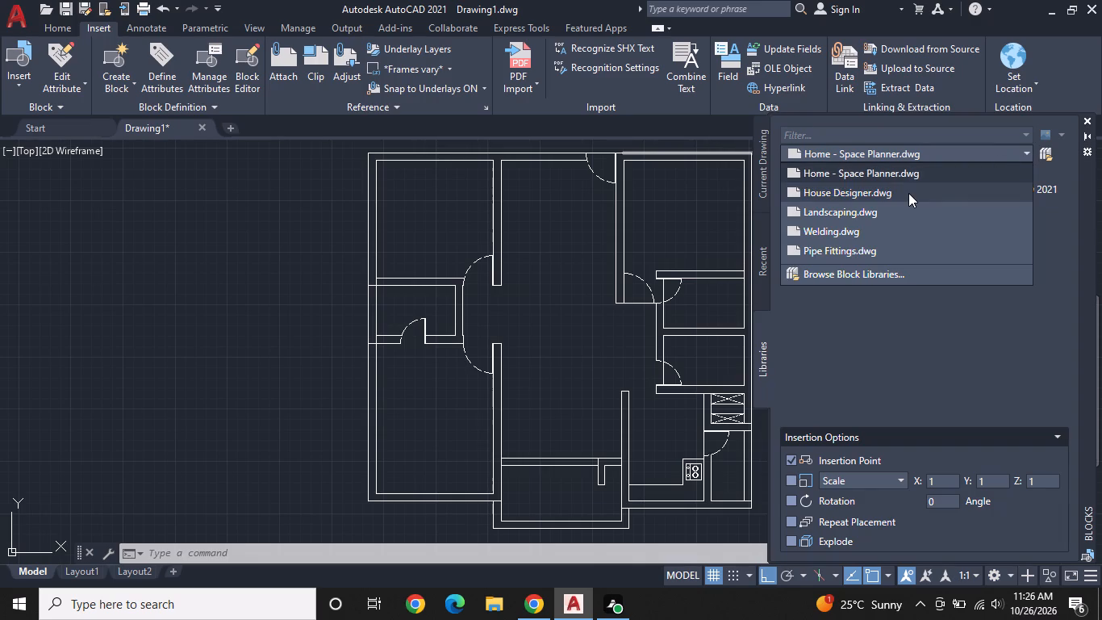
click(908, 193)
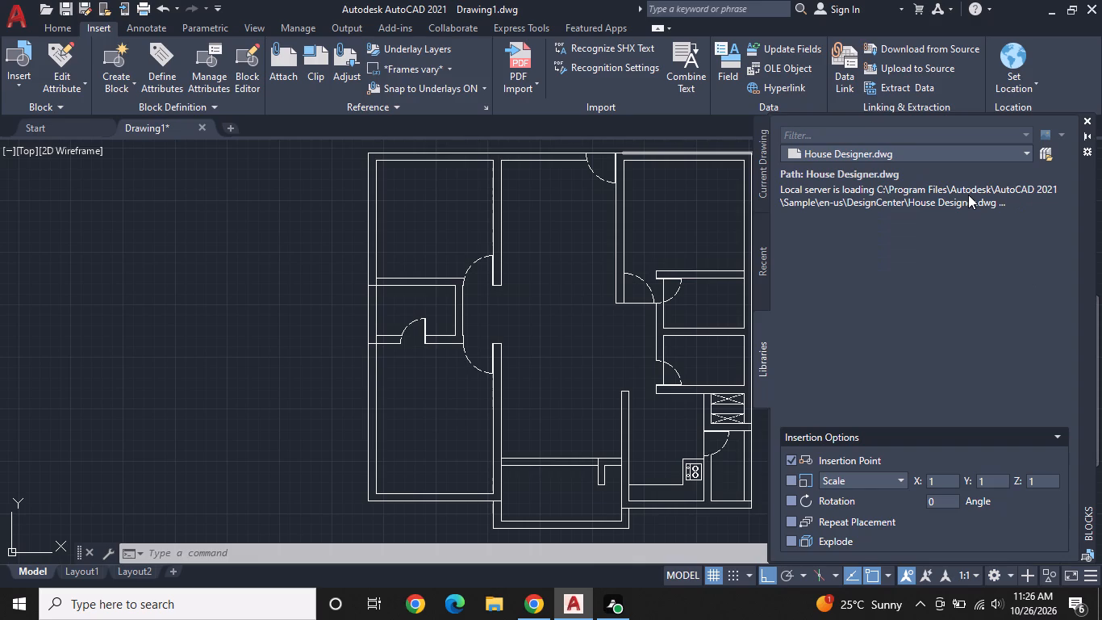
scroll(986, 214, down, 3)
scroll(986, 217, up, 2)
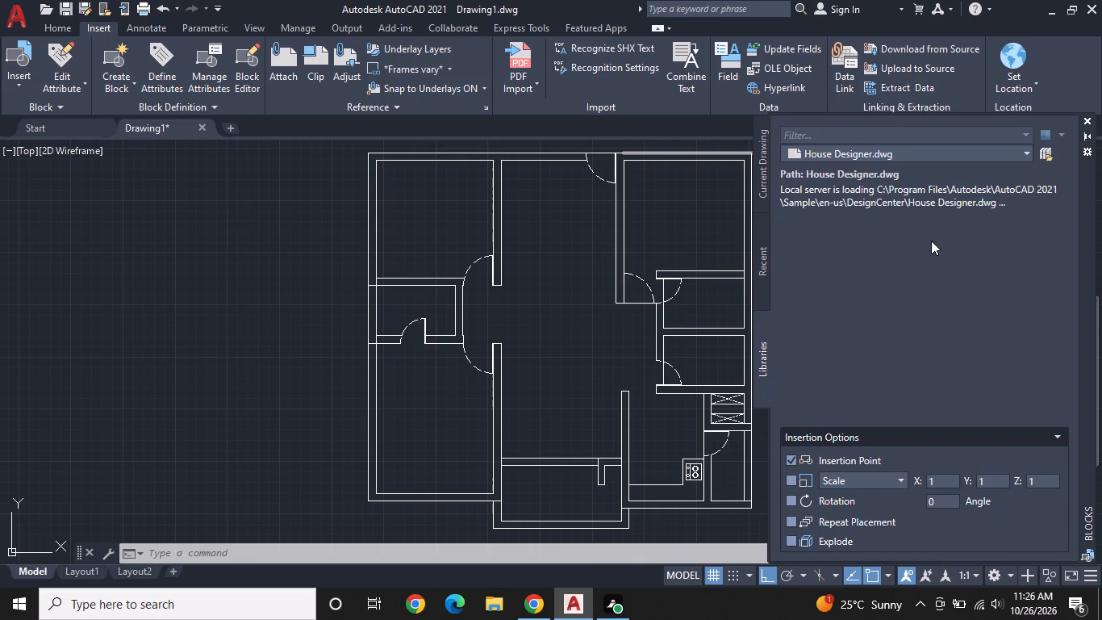
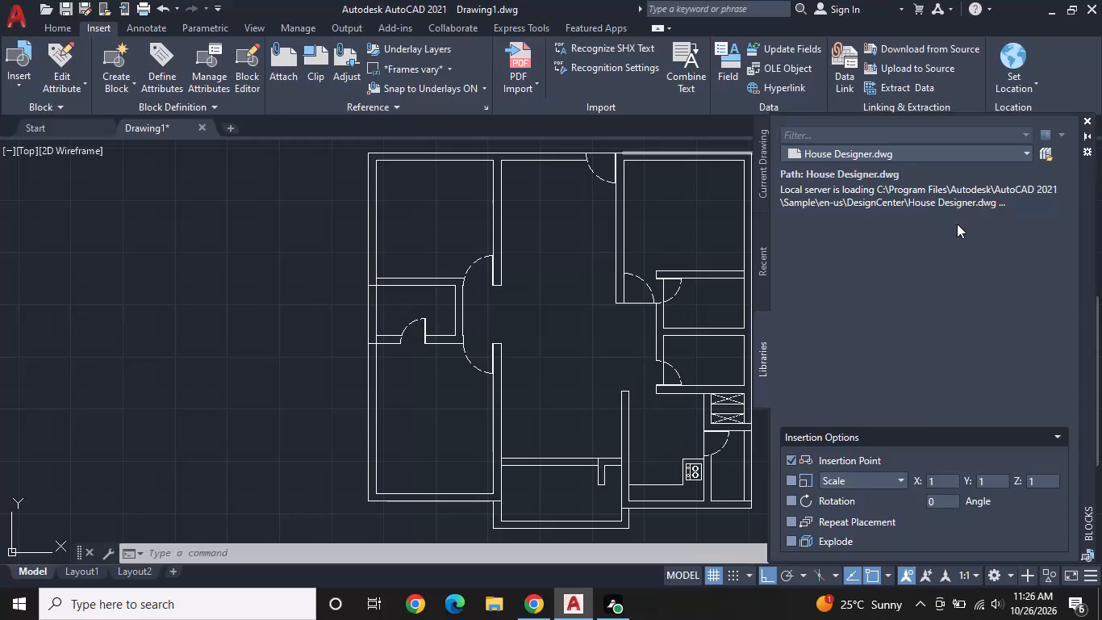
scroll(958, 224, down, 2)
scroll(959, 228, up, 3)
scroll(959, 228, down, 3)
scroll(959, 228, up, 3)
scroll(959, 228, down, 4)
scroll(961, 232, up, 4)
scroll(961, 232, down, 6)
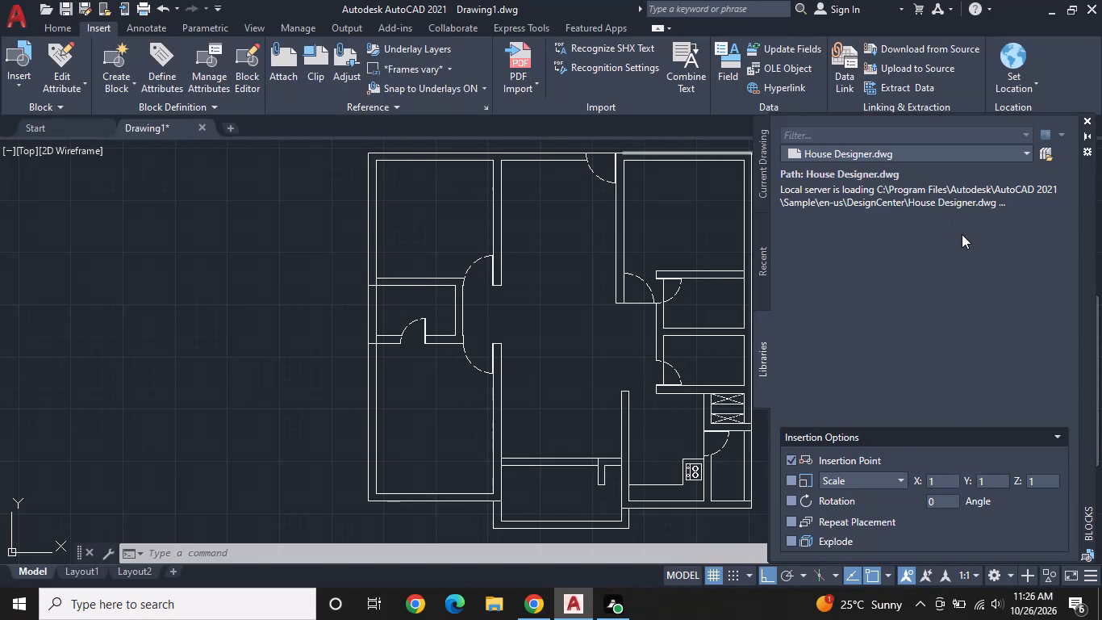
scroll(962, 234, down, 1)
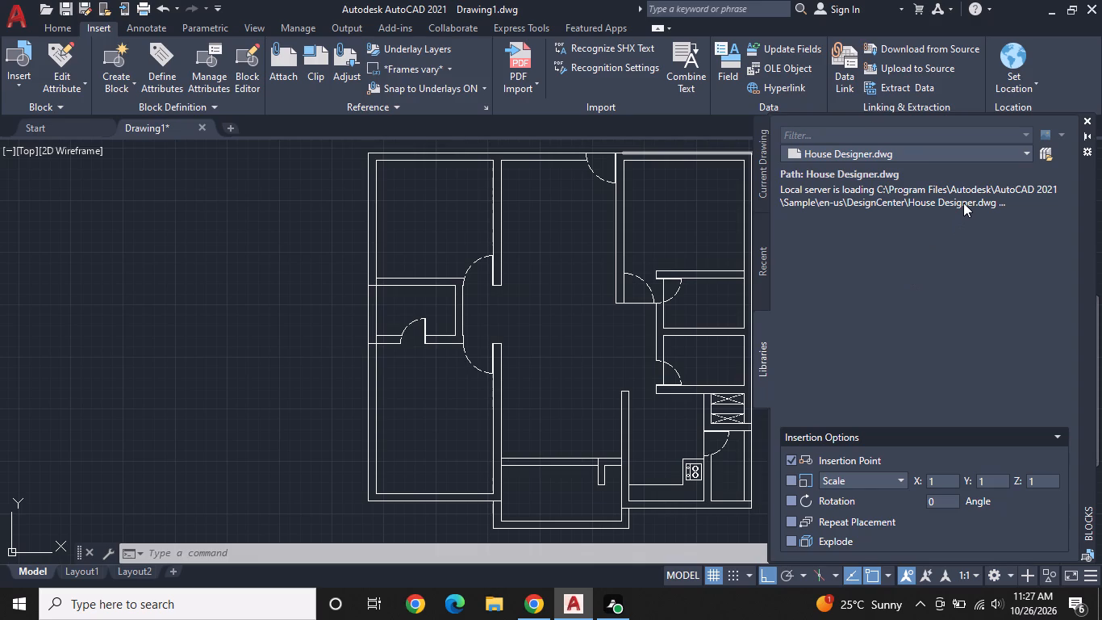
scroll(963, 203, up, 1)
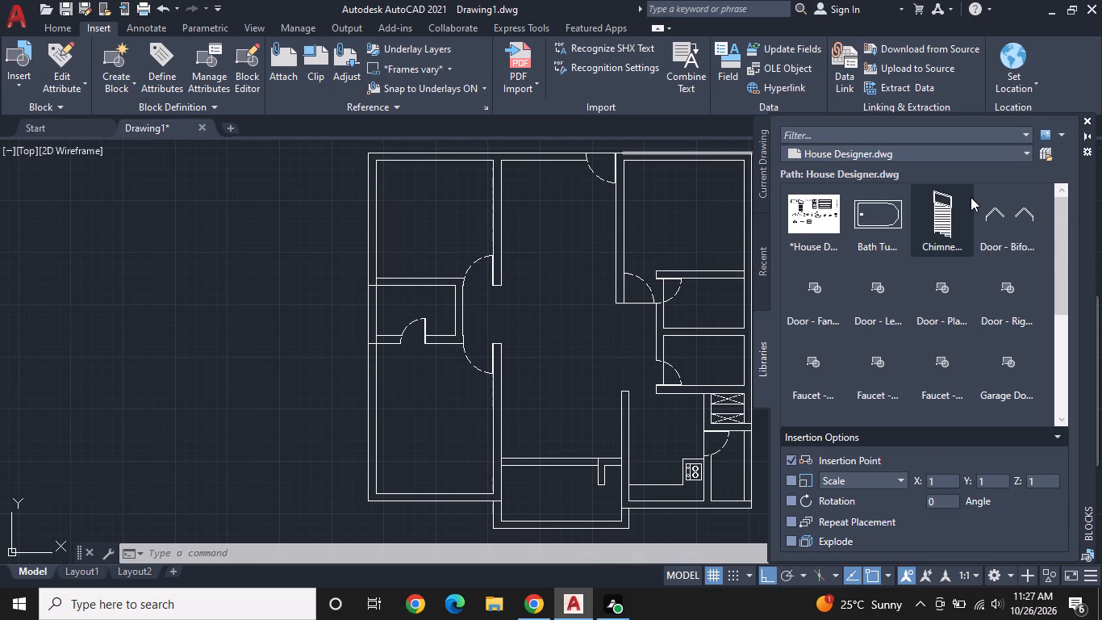
Insert the Toilet - top block against the upper wall of the lower east bathroom, at about 84'-4", 43'-9".
scroll(971, 197, down, 4)
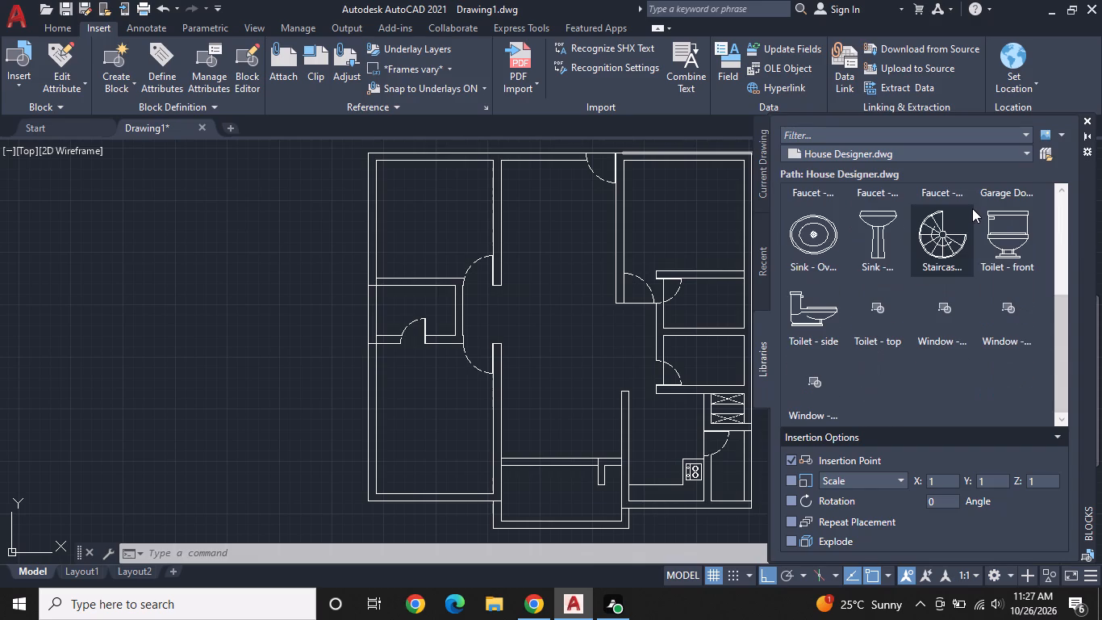
scroll(972, 208, down, 1)
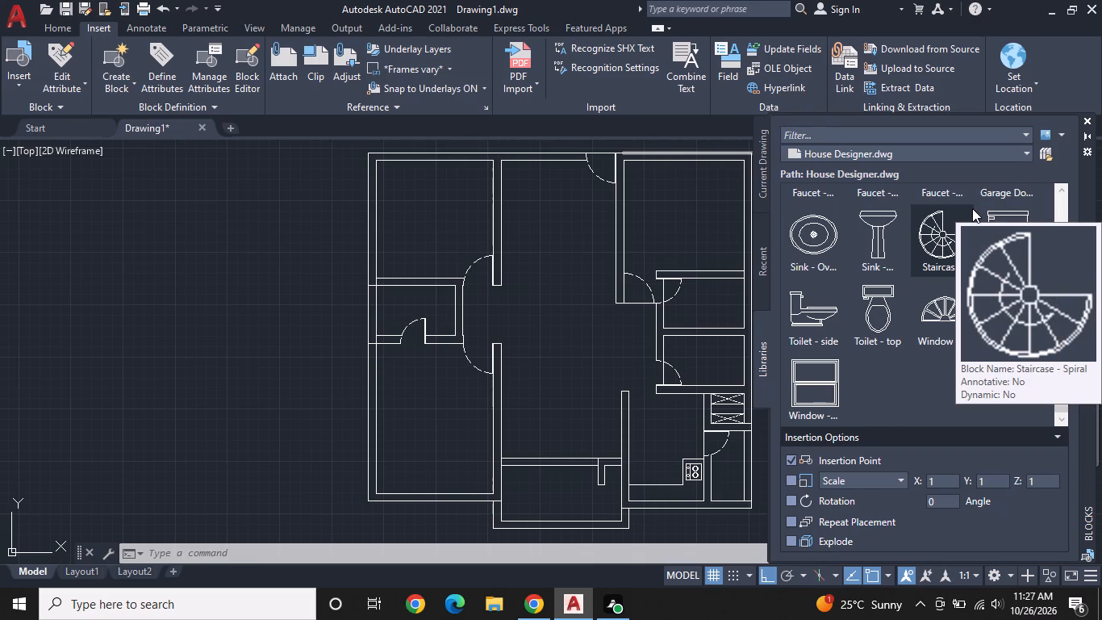
scroll(916, 243, down, 3)
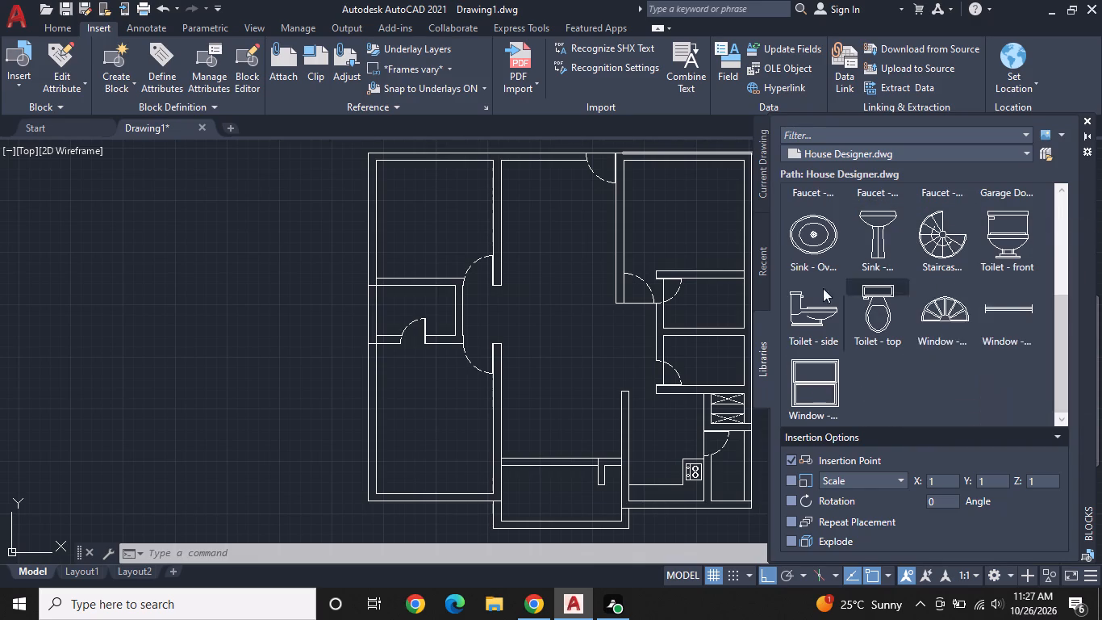
middle_drag(706, 333, 577, 289)
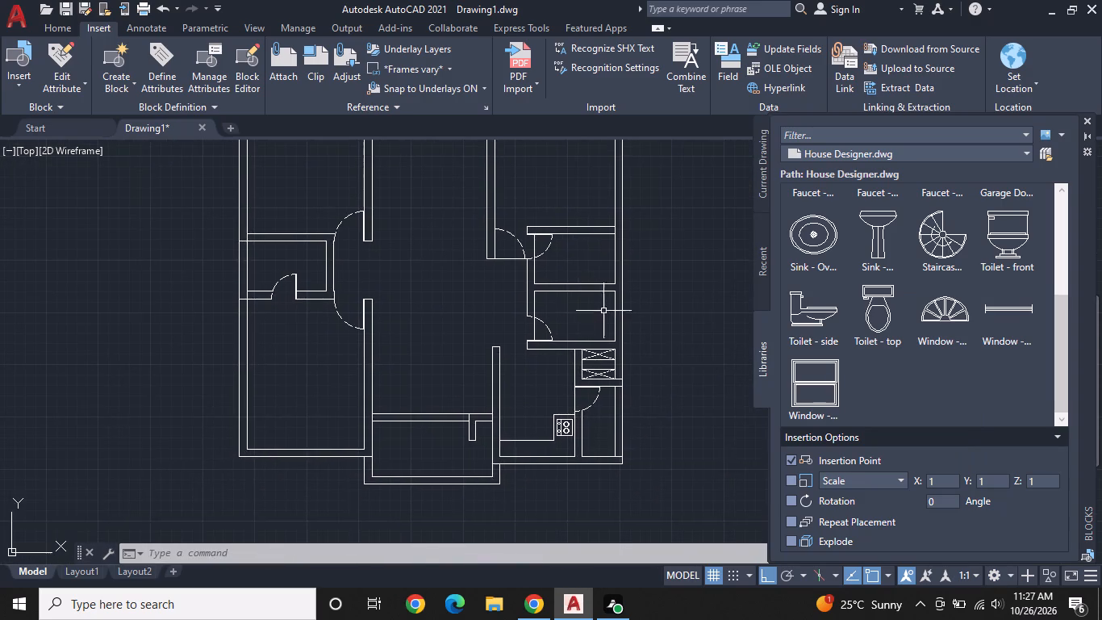
scroll(624, 316, up, 1)
middle_drag(675, 283, 688, 312)
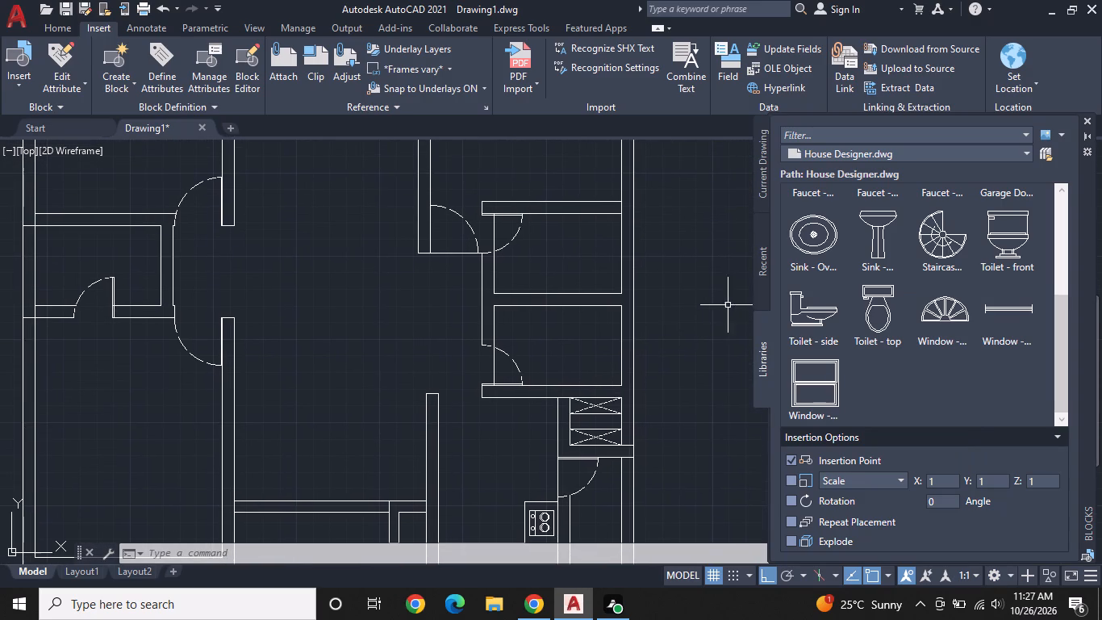
click(872, 300)
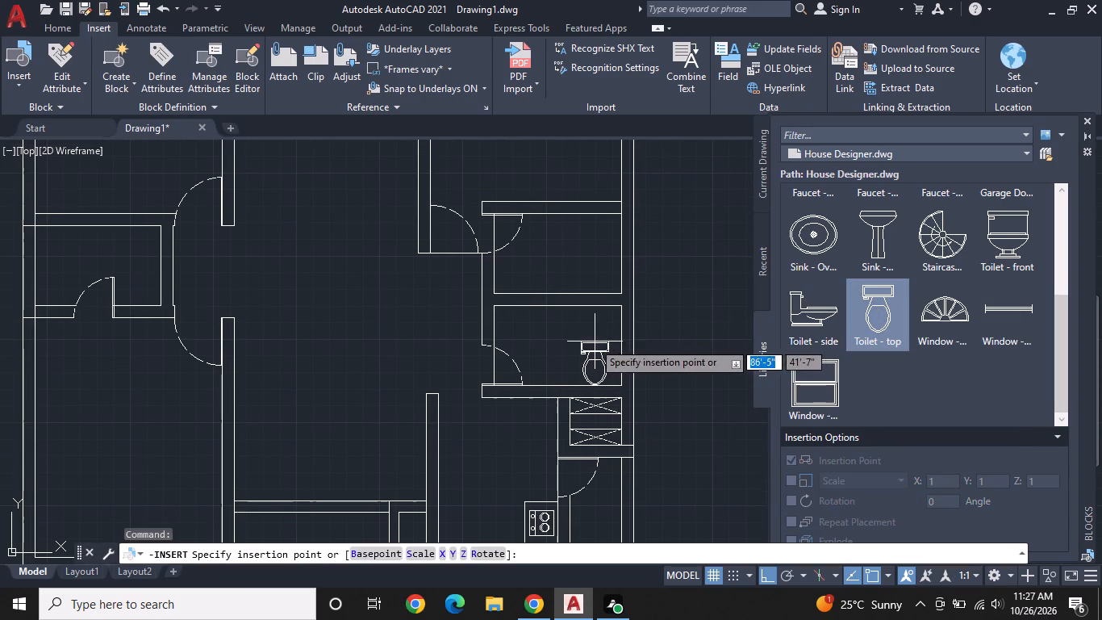
middle_drag(590, 341, 678, 345)
scroll(654, 327, up, 1)
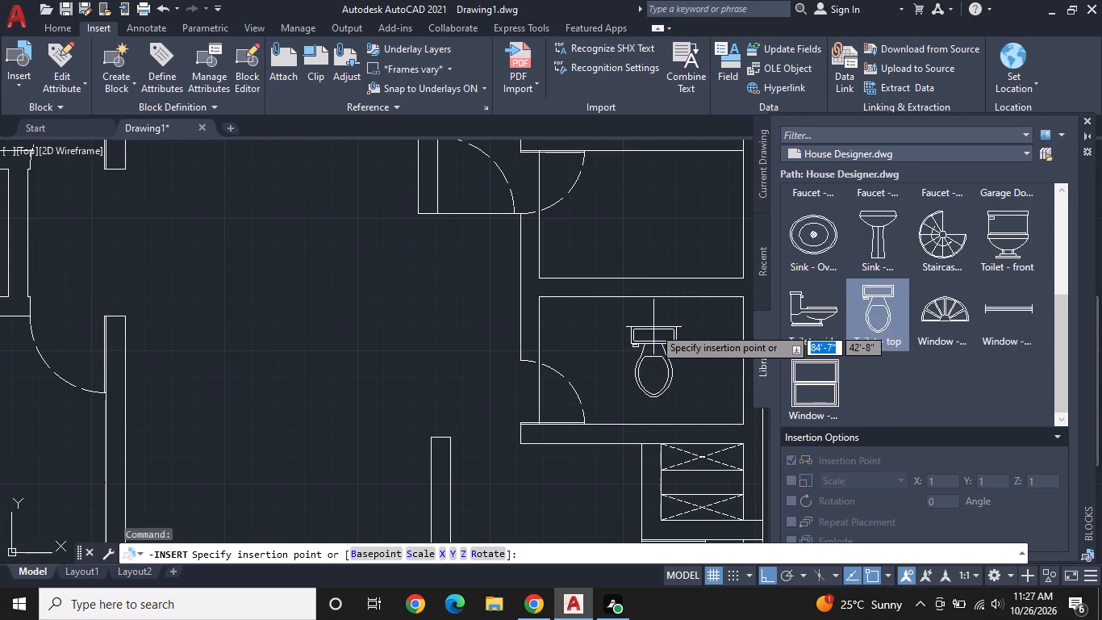
scroll(653, 327, up, 1)
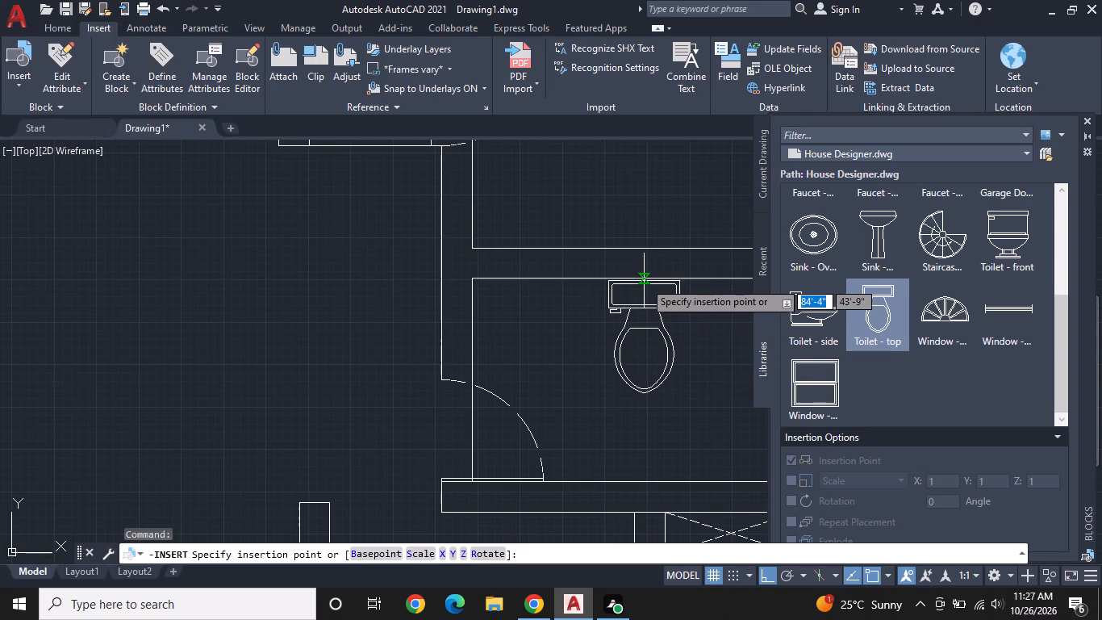
click(644, 281)
Insert the oval sink block in the upper-left corner of the same bathroom, beside the toilet, at about 81'-3", 42'-11".
middle_drag(674, 331, 683, 338)
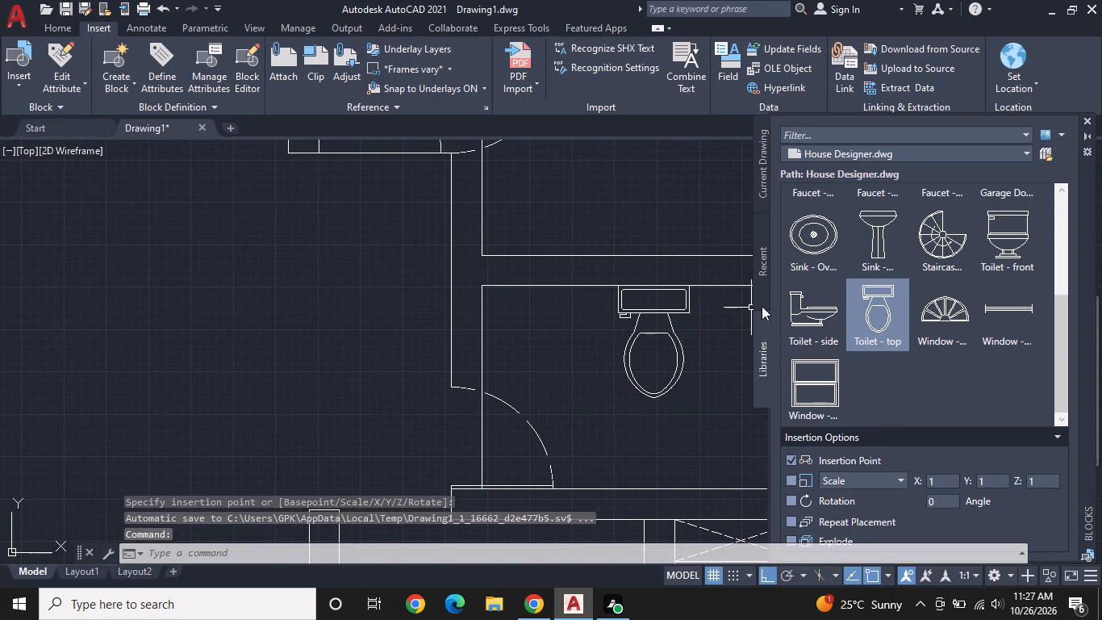
click(809, 232)
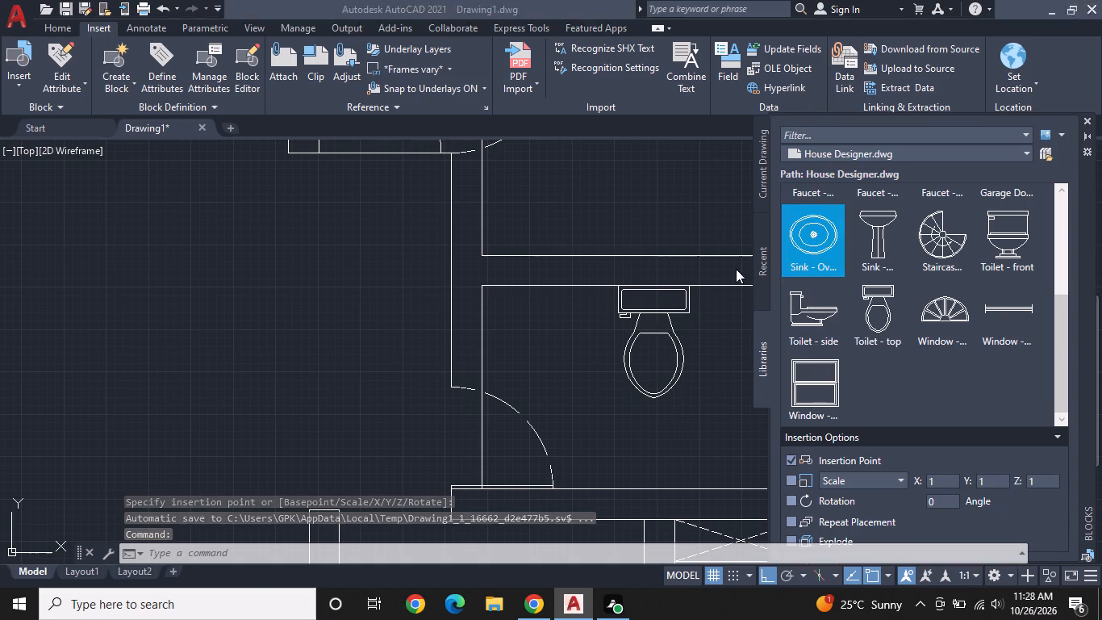
middle_drag(557, 333, 632, 353)
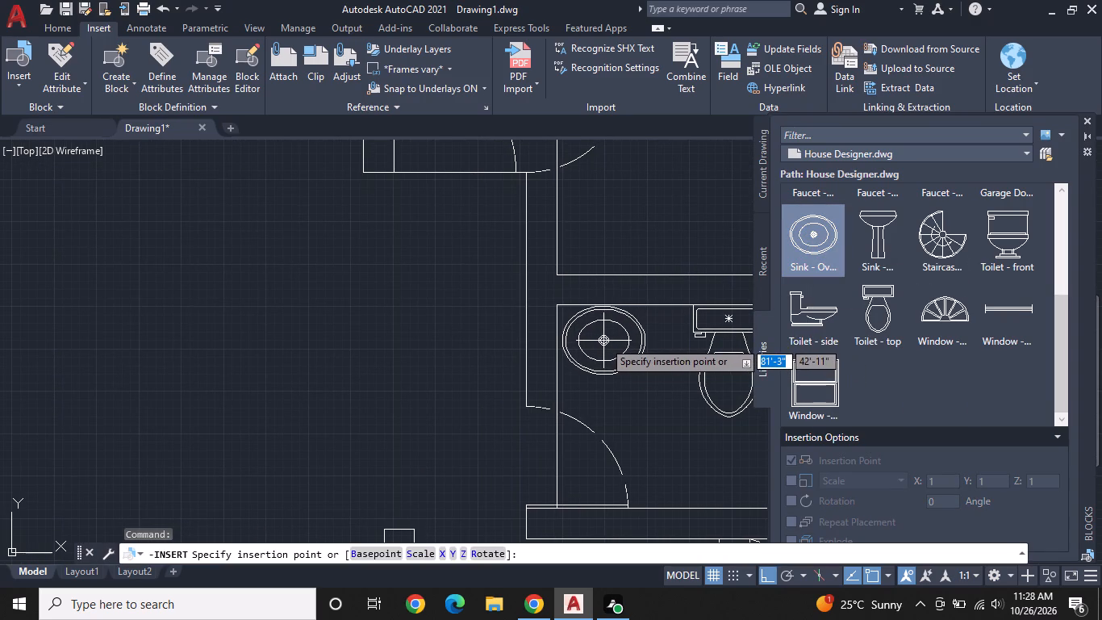
click(603, 341)
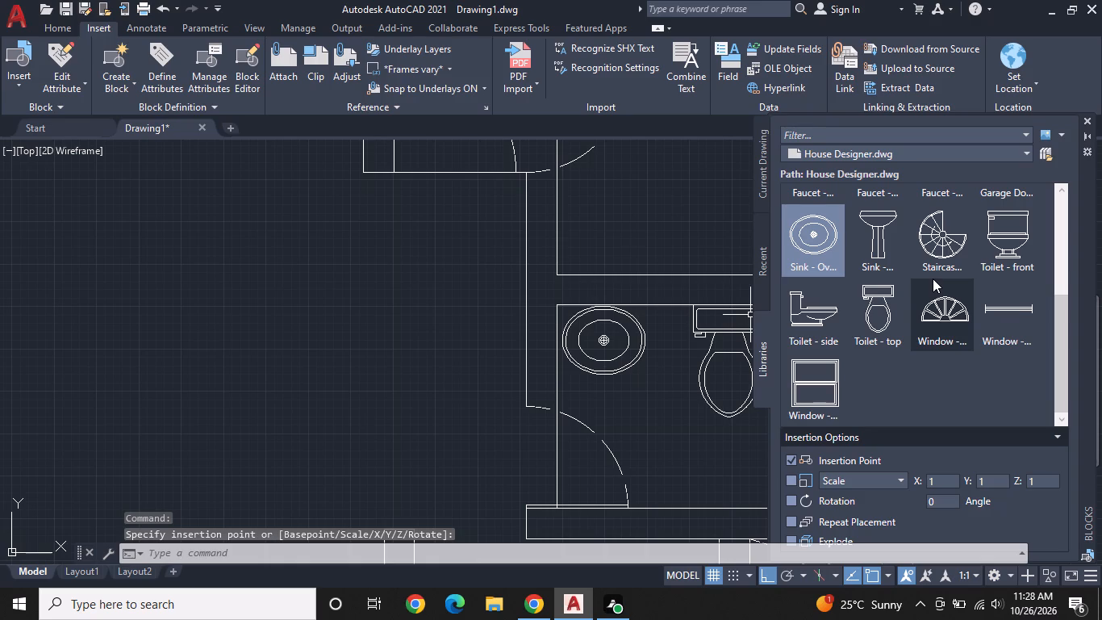
Furnish the upper east bathroom with an oval sink in its lower-left corner and a Toilet - top block beside it.
middle_drag(656, 341, 670, 387)
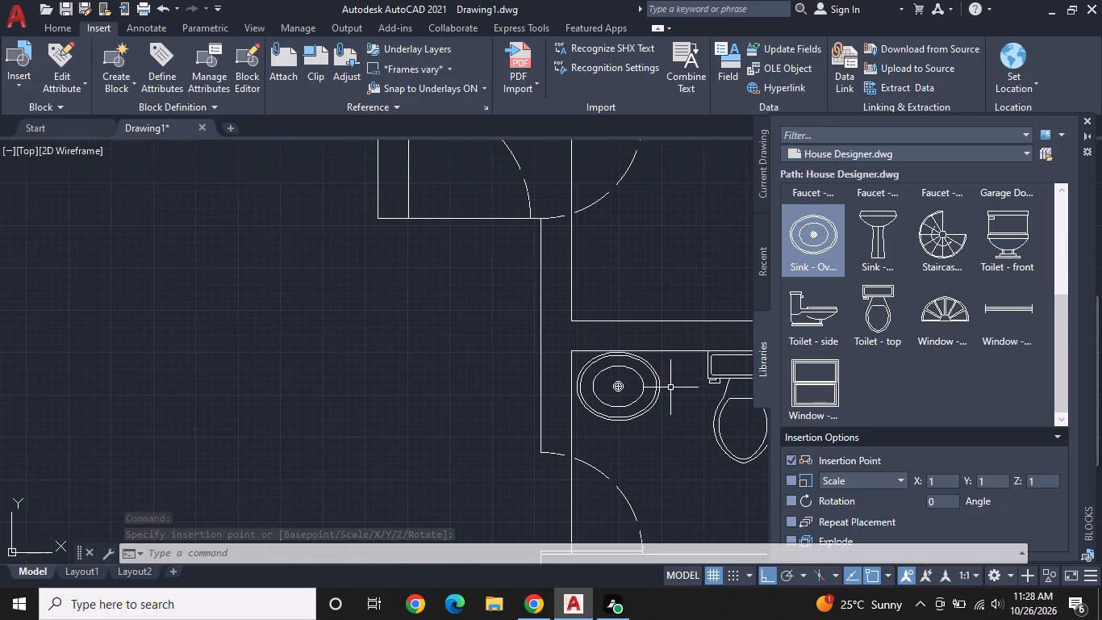
click(805, 237)
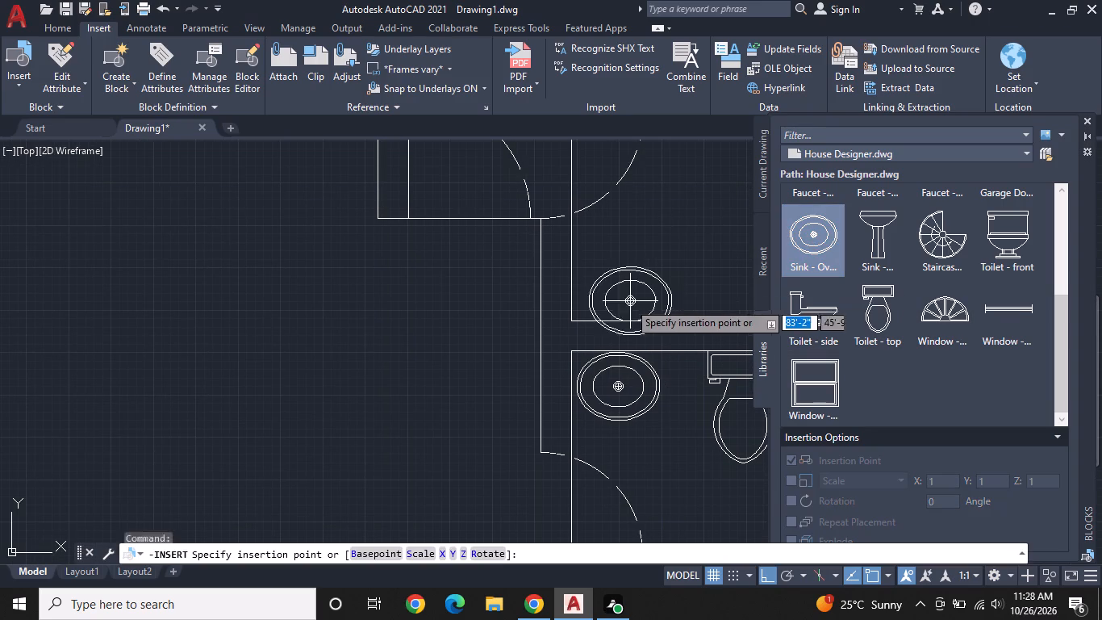
click(615, 283)
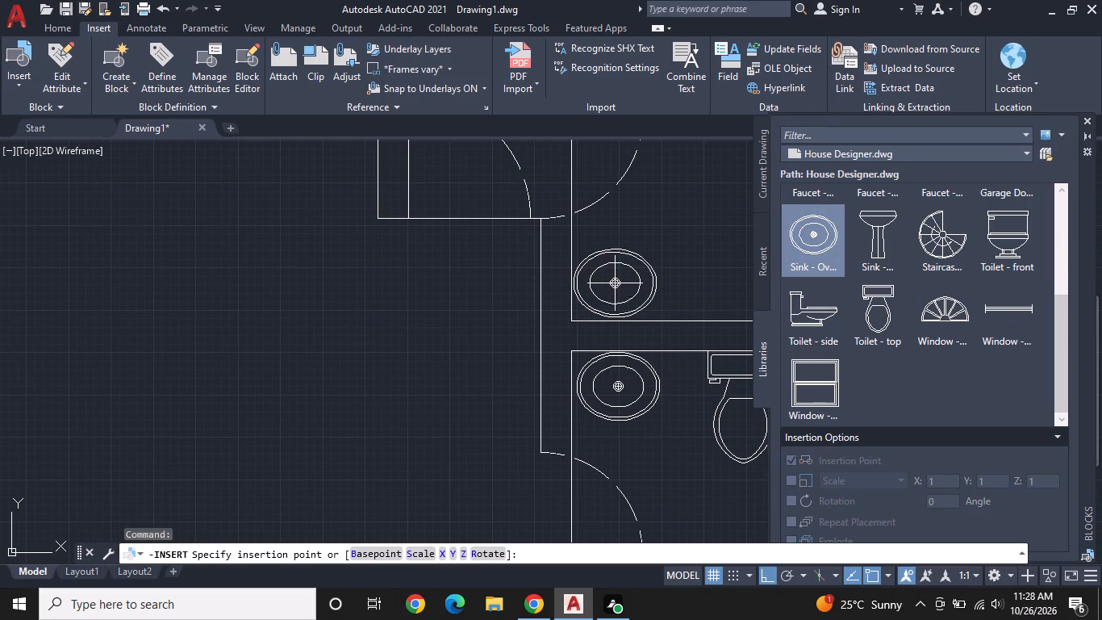
click(866, 283)
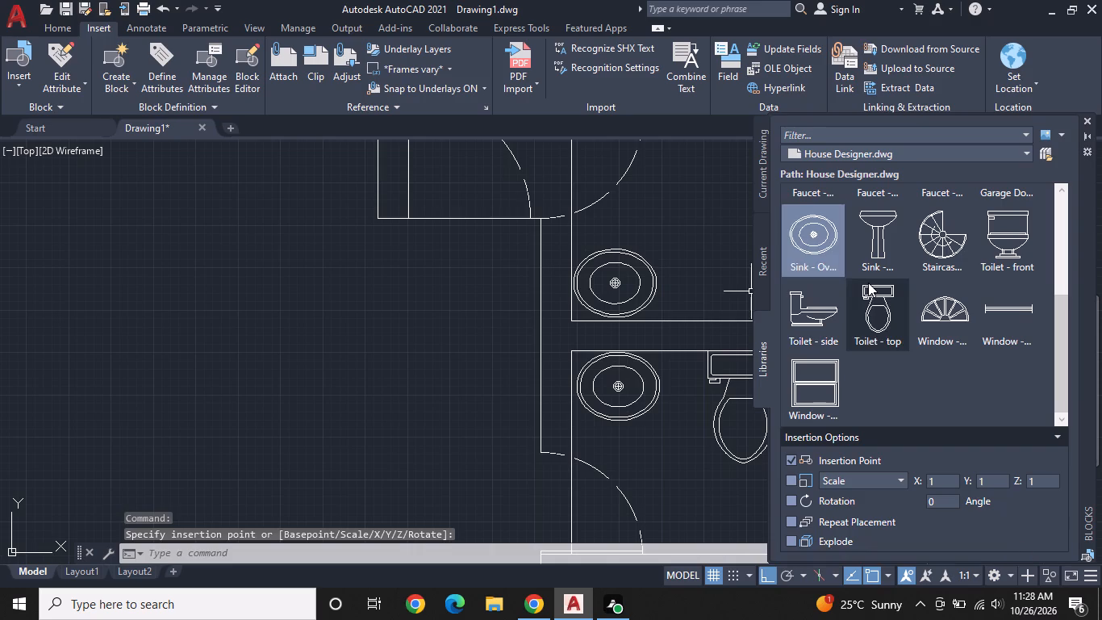
click(709, 224)
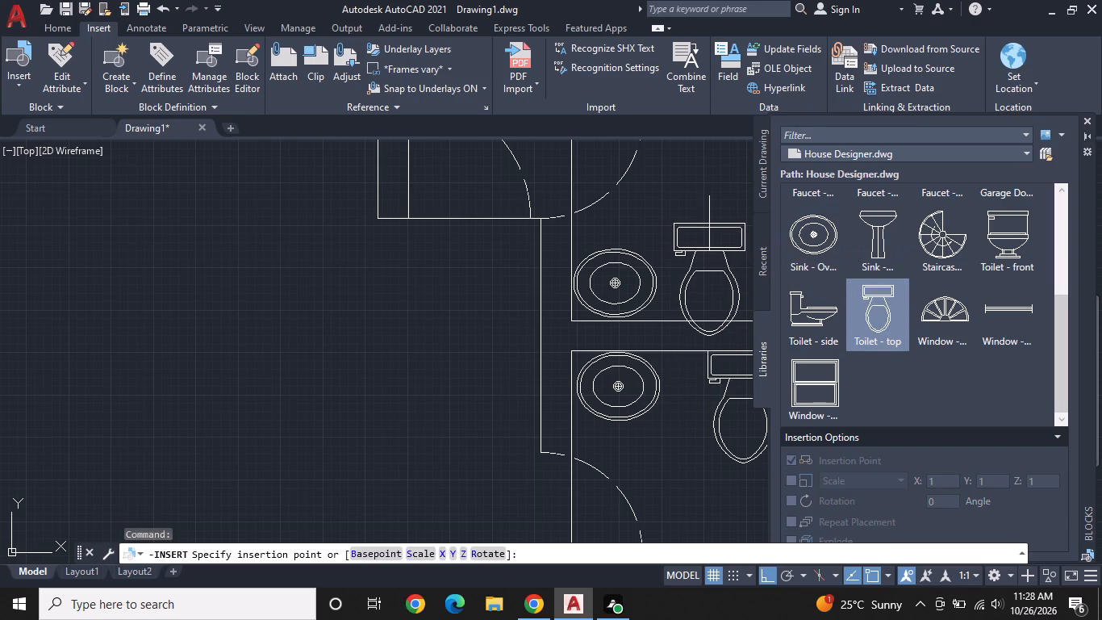
Insert the Toilet - top block against the upper wall of the small west bathroom, above its door swing.
scroll(666, 362, down, 2)
middle_drag(655, 385, 740, 360)
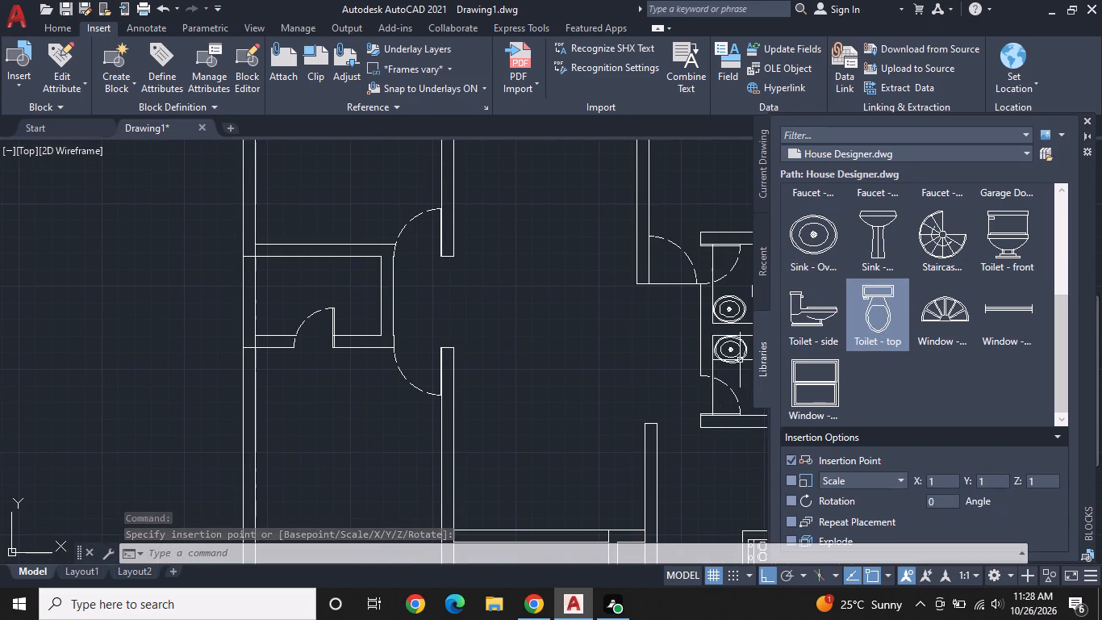
middle_drag(591, 369, 728, 416)
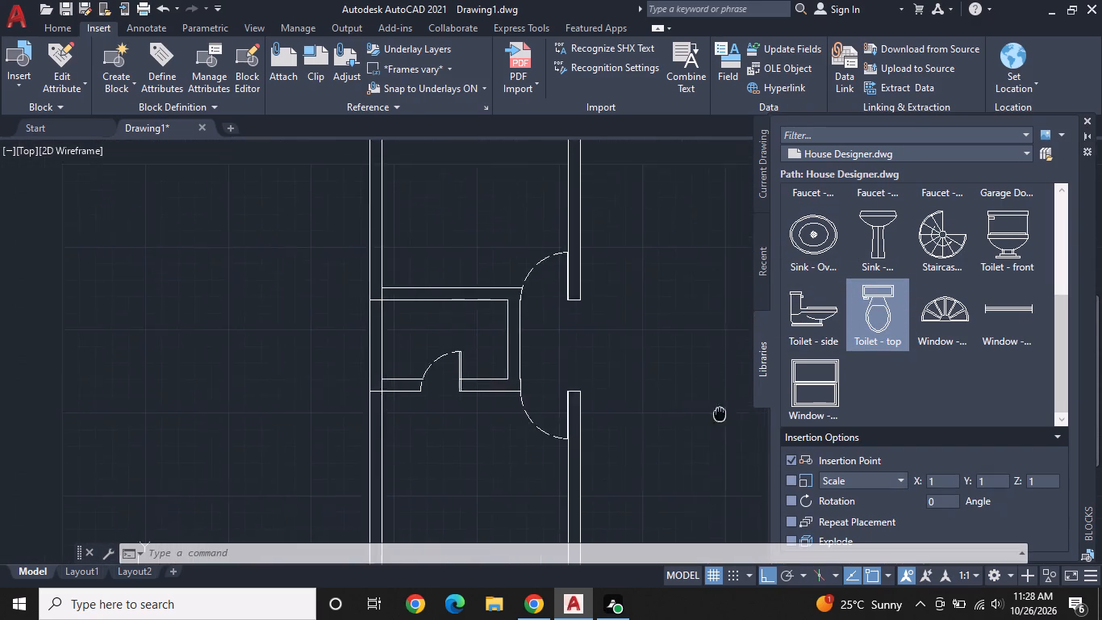
middle_drag(728, 416, 766, 425)
click(877, 311)
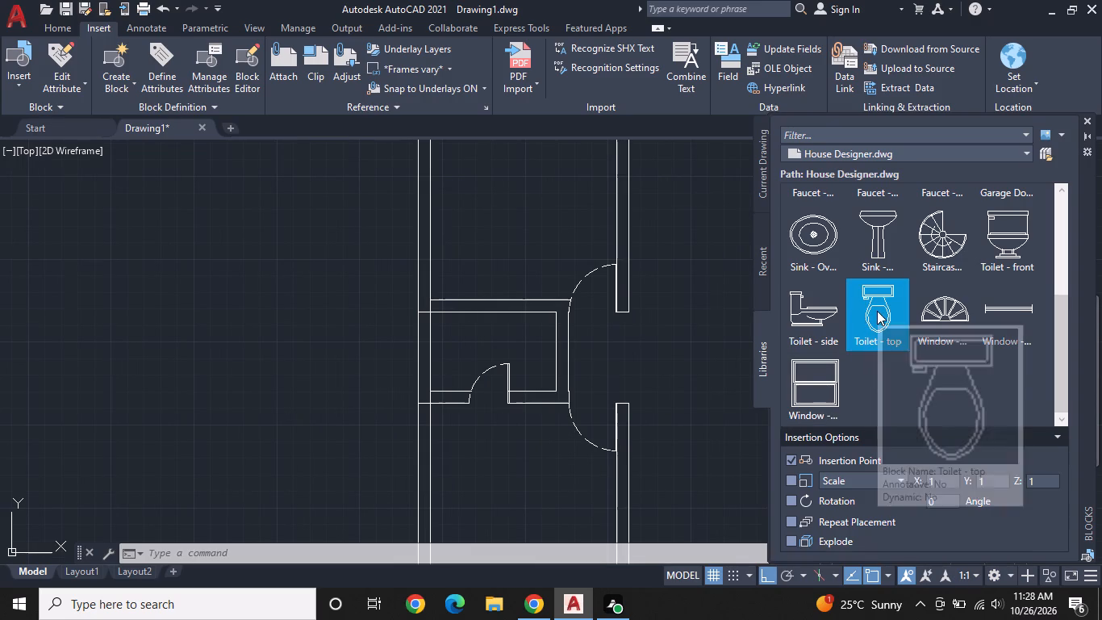
scroll(475, 316, up, 1)
click(482, 312)
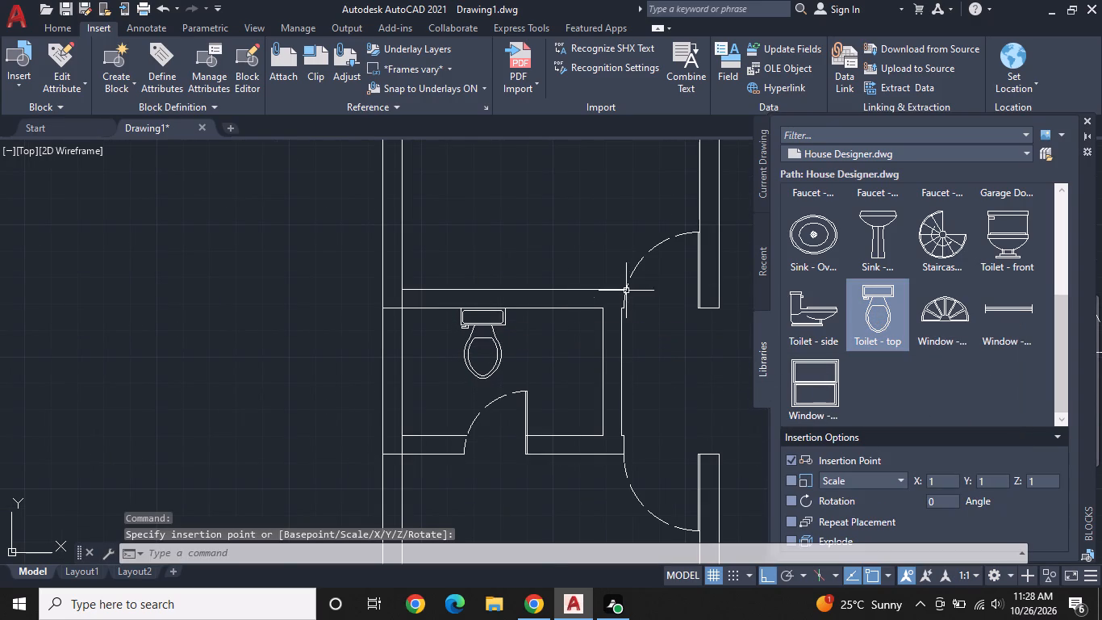
Insert the oval sink block in the west bathroom's upper-left corner, beside the toilet.
click(810, 253)
middle_drag(453, 381, 526, 408)
scroll(508, 371, up, 1)
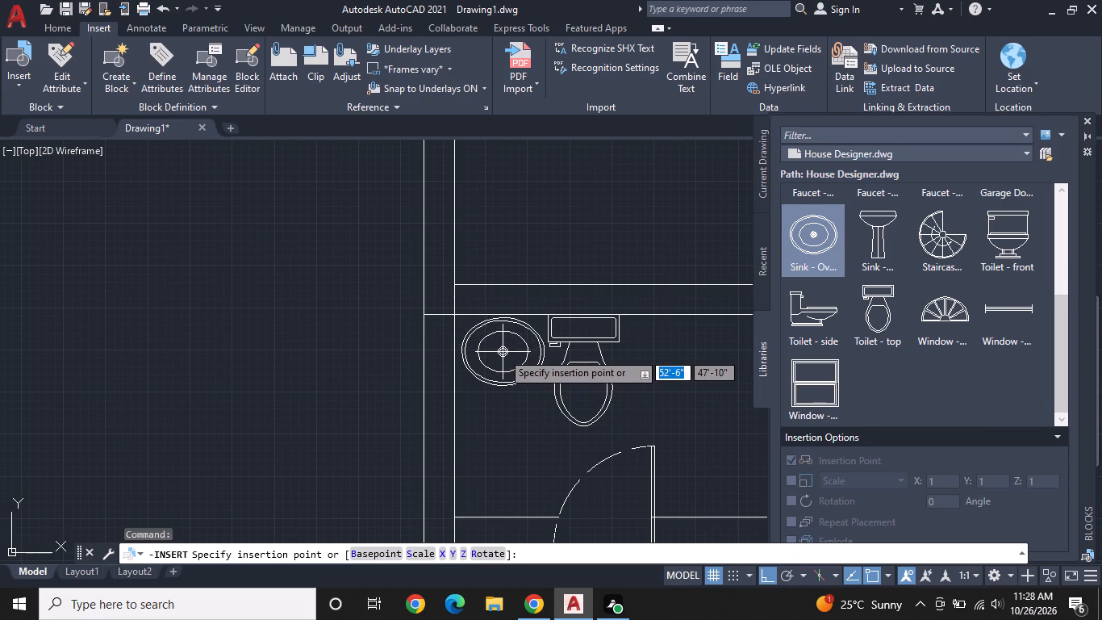
click(499, 349)
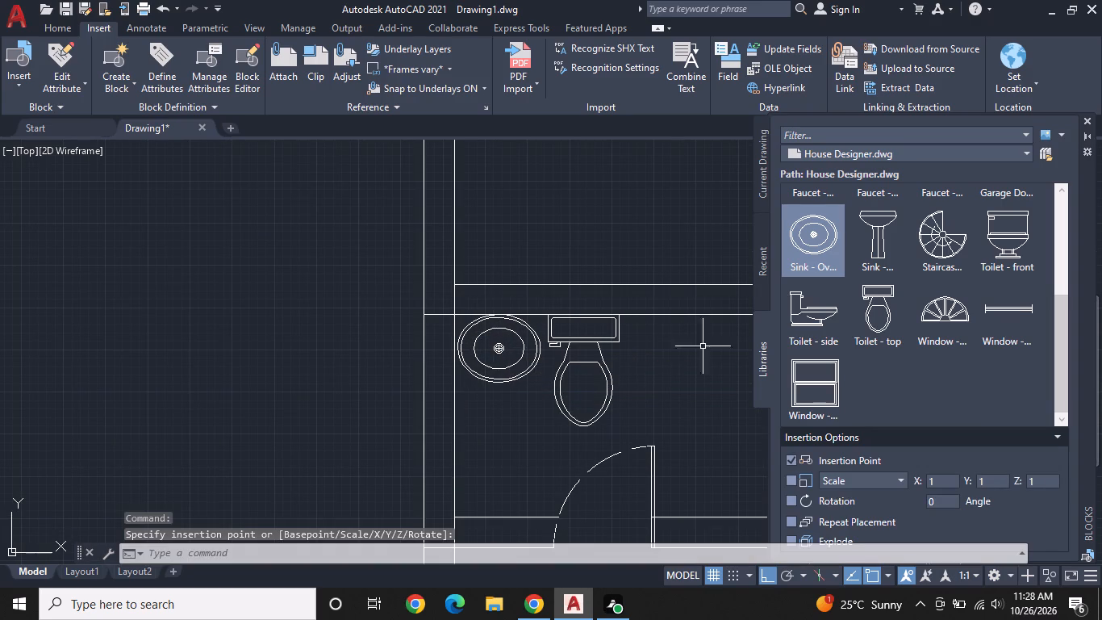
Look through the House Designer blocks and switch the block library to Home - Space Planner.dwg.
scroll(893, 316, up, 3)
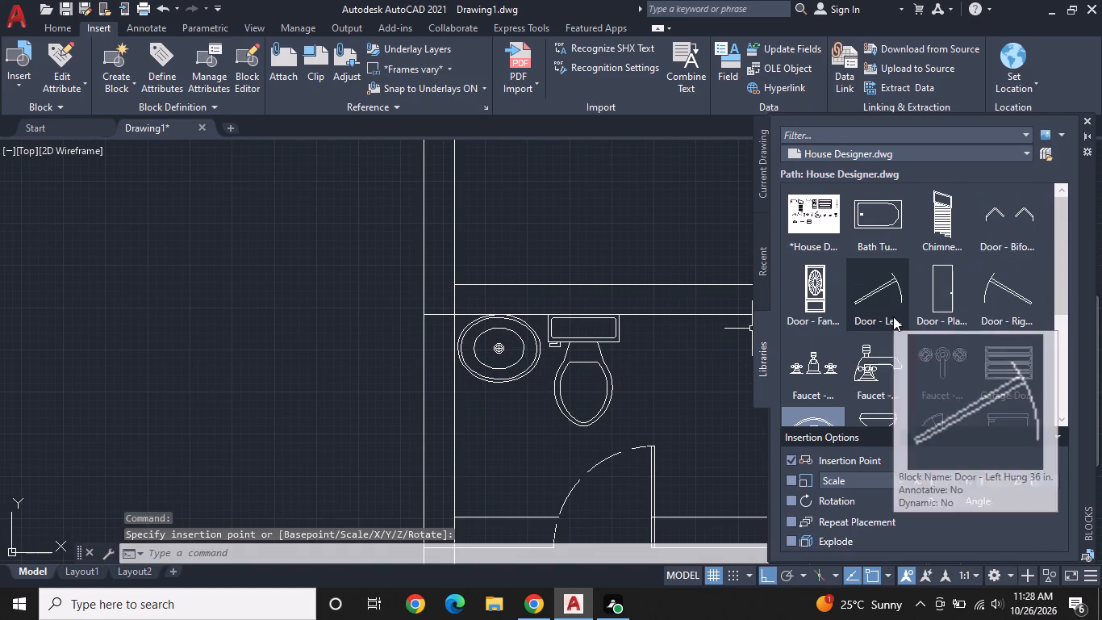
scroll(858, 243, down, 1)
scroll(858, 243, up, 1)
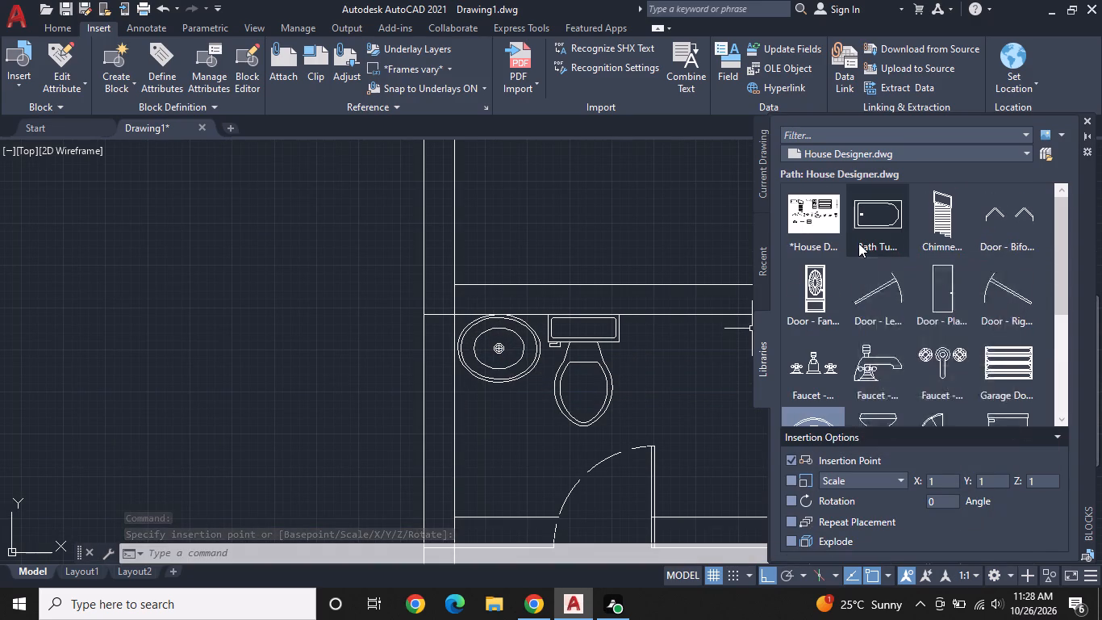
scroll(858, 243, up, 1)
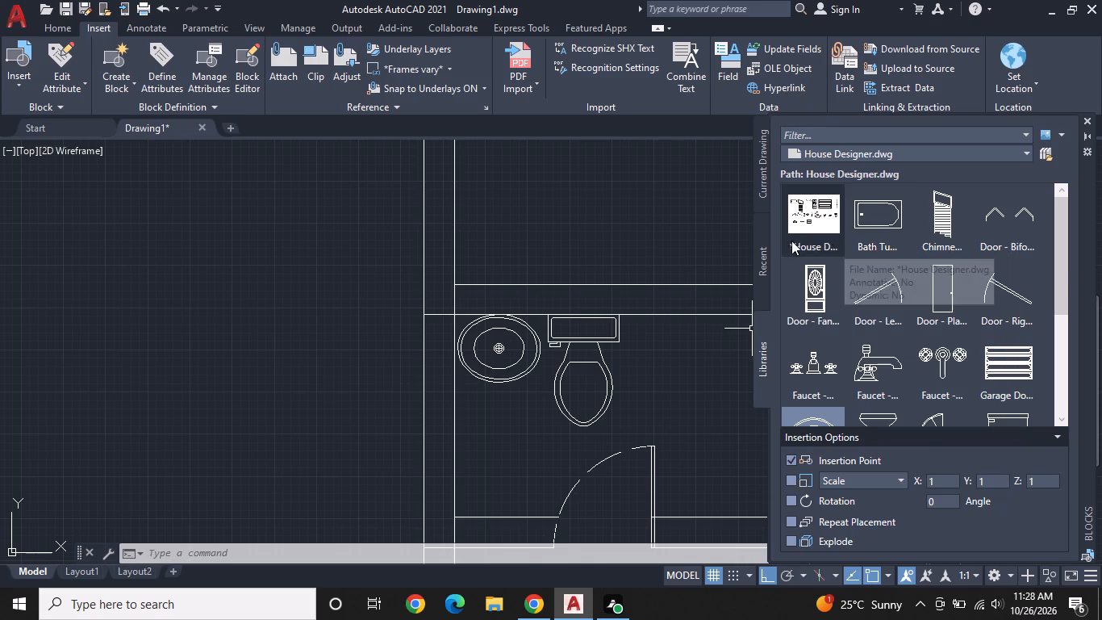
click(968, 146)
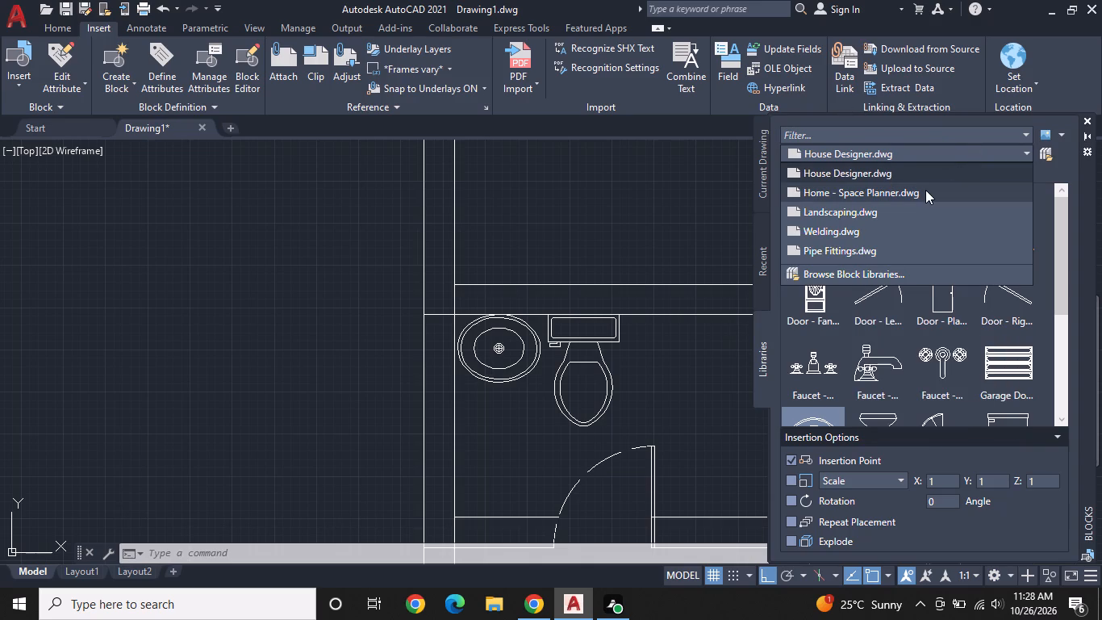
click(925, 190)
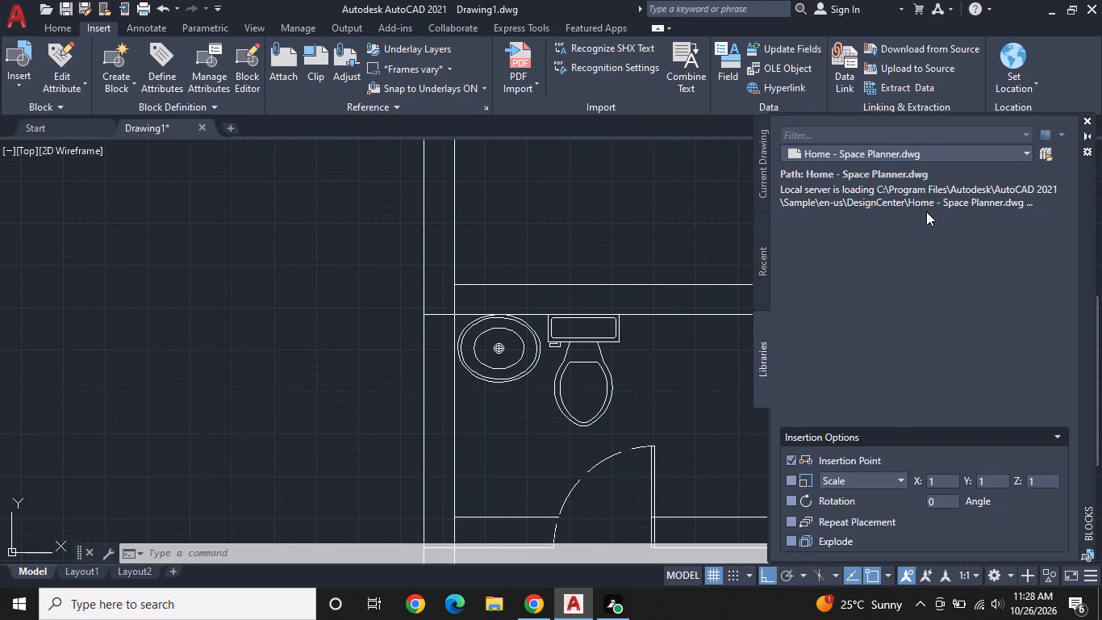
scroll(924, 213, up, 1)
scroll(924, 213, down, 2)
Look through the Home - Space Planner blocks and the floor plan's rooms for furniture to place.
scroll(924, 213, down, 3)
scroll(924, 213, up, 5)
scroll(924, 213, down, 4)
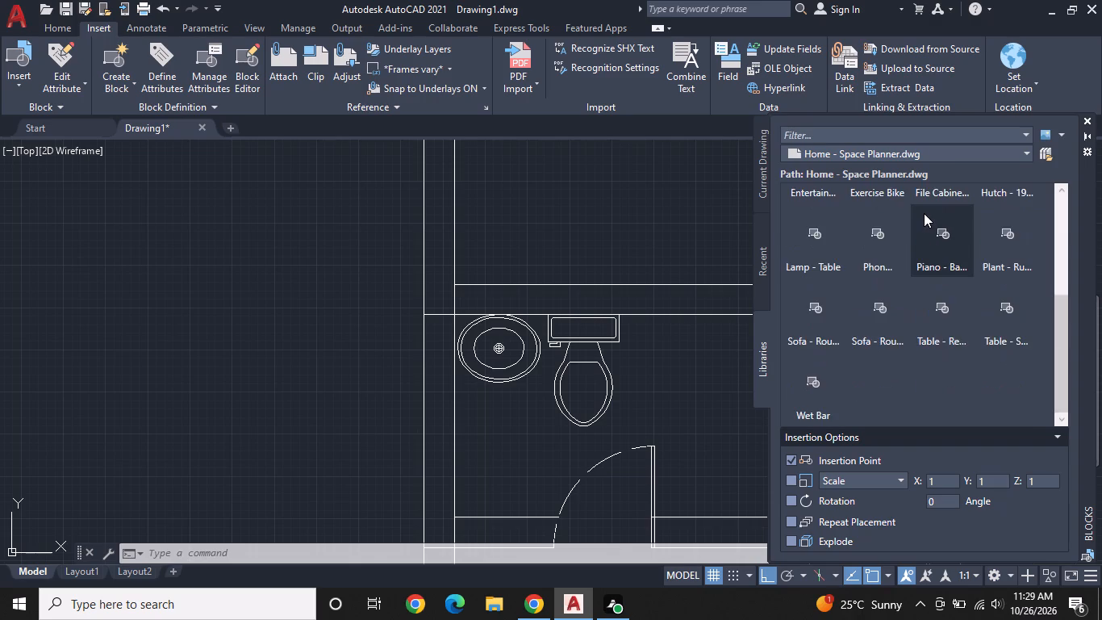
scroll(924, 213, up, 4)
scroll(622, 268, down, 3)
middle_drag(620, 268, 382, 366)
middle_drag(453, 342, 459, 337)
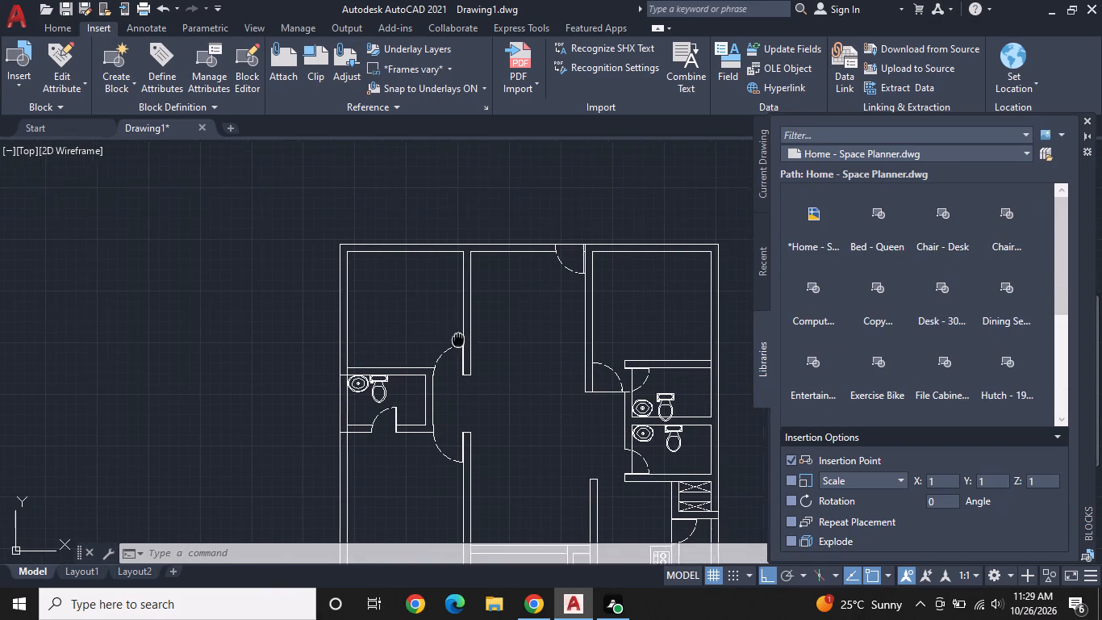
middle_drag(459, 337, 506, 263)
middle_drag(570, 290, 524, 328)
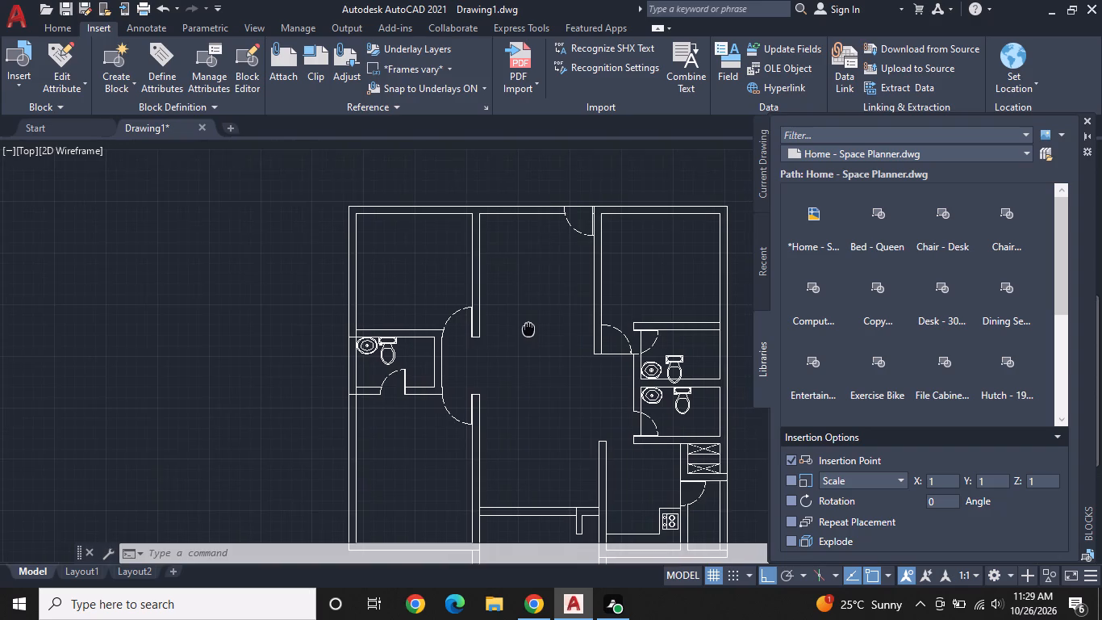
middle_drag(524, 328, 532, 267)
scroll(632, 267, up, 1)
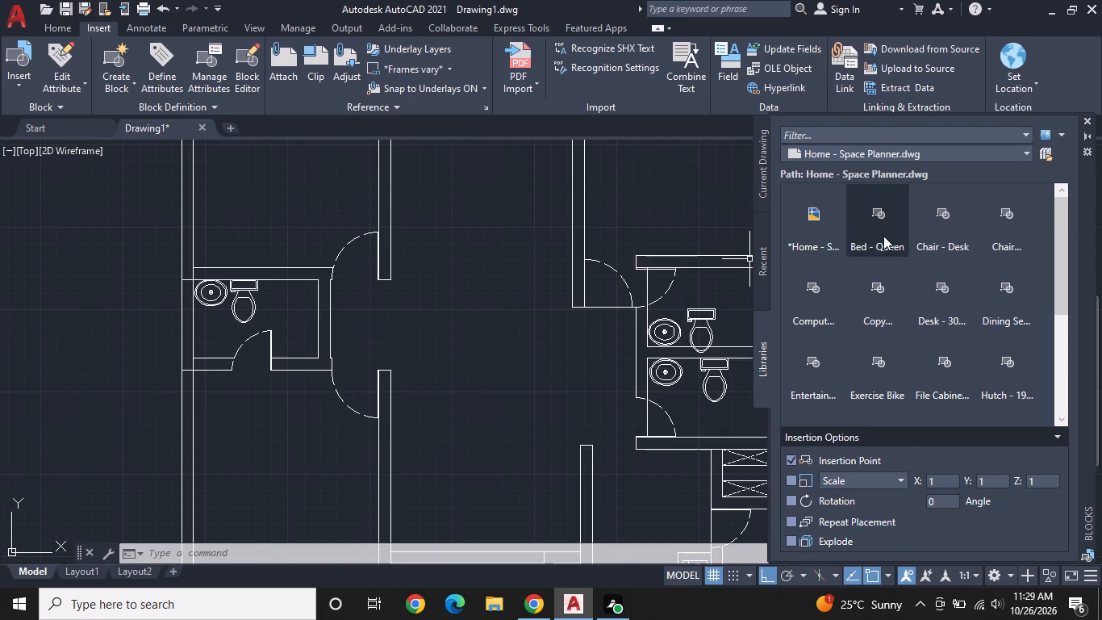
scroll(645, 285, down, 2)
scroll(613, 262, up, 1)
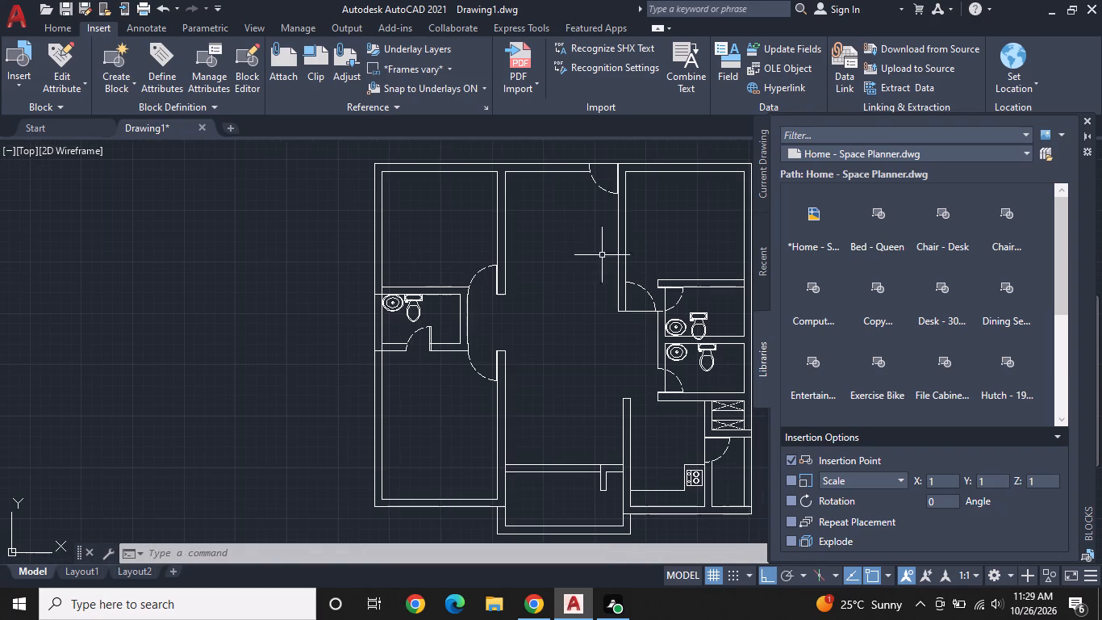
middle_drag(571, 236, 589, 275)
middle_drag(589, 275, 513, 251)
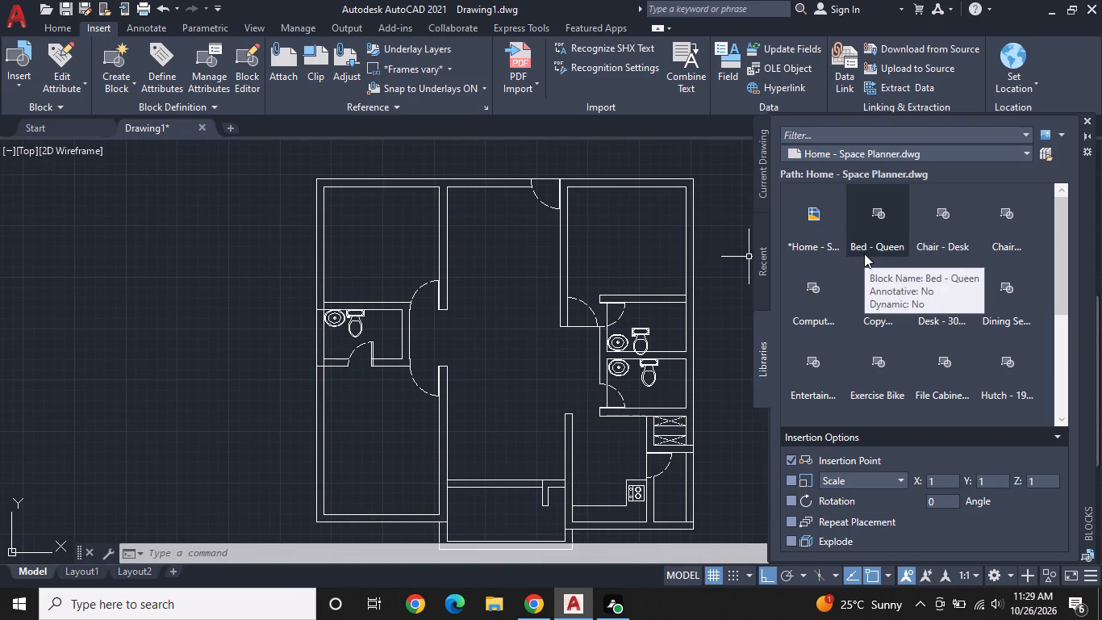
scroll(871, 248, down, 4)
scroll(871, 248, up, 5)
scroll(871, 248, down, 4)
scroll(871, 248, up, 2)
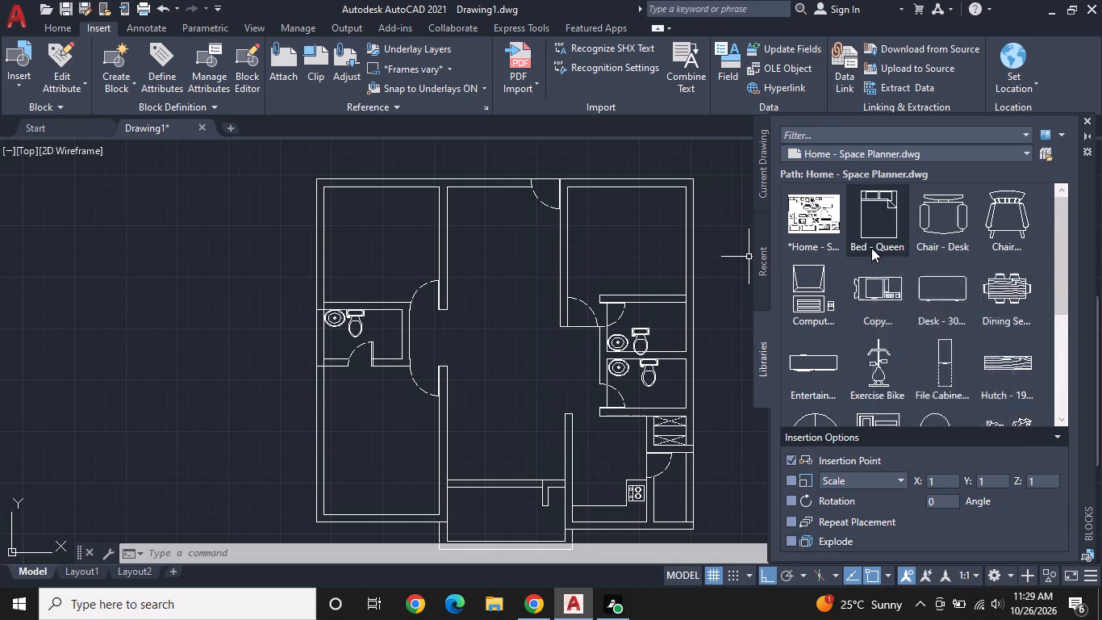
scroll(871, 248, up, 3)
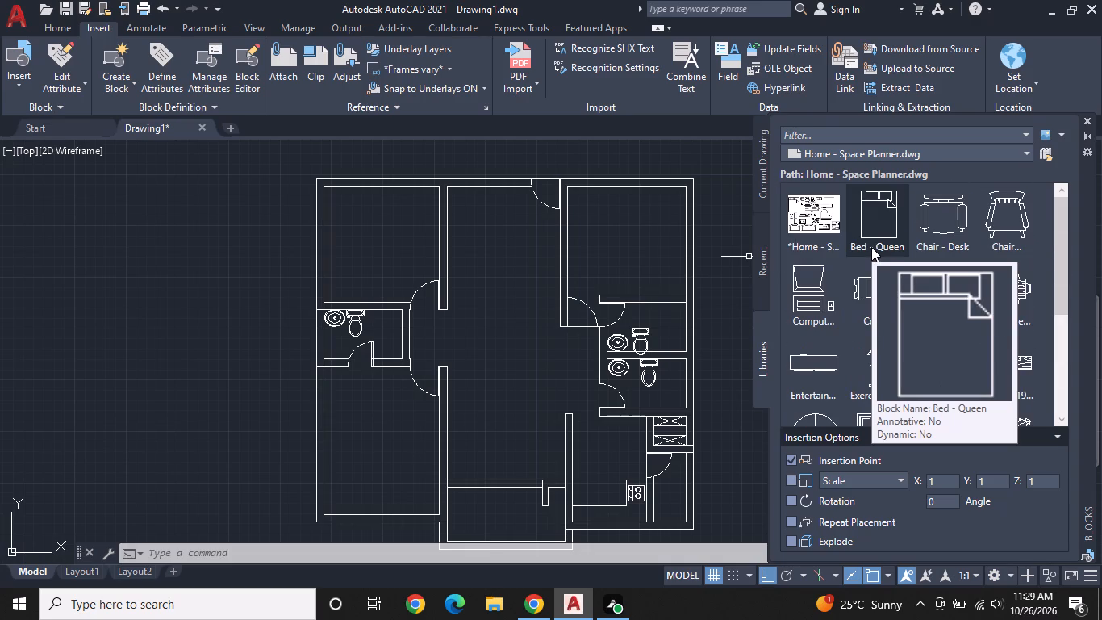
Insert a Bed - Queen block in each of the two west bedrooms, one in the upper room and one in the lower.
click(881, 218)
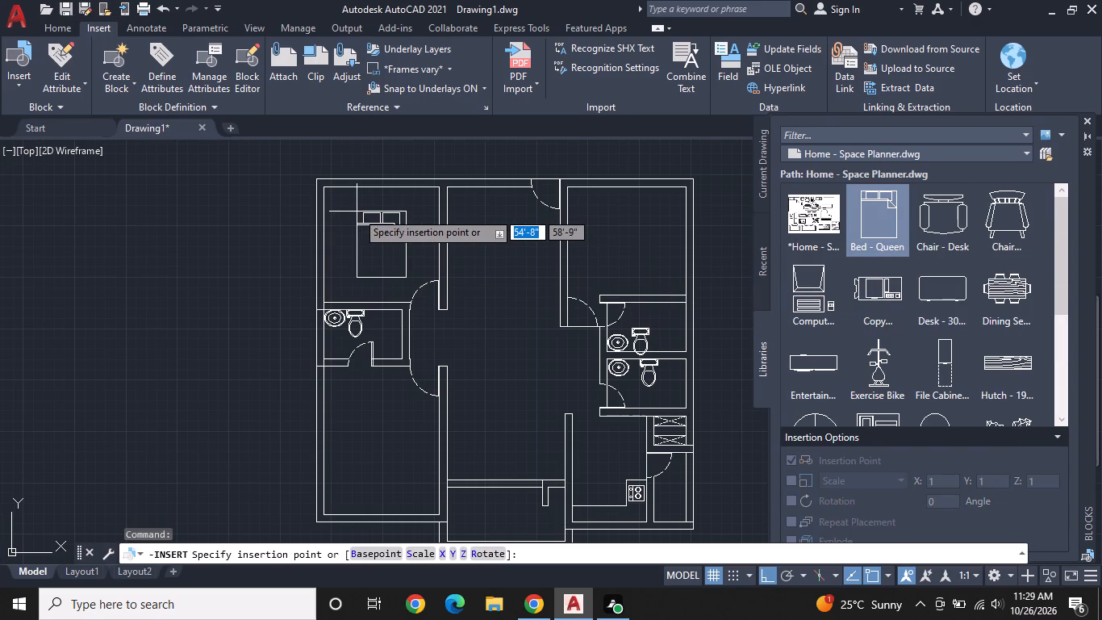
click(357, 212)
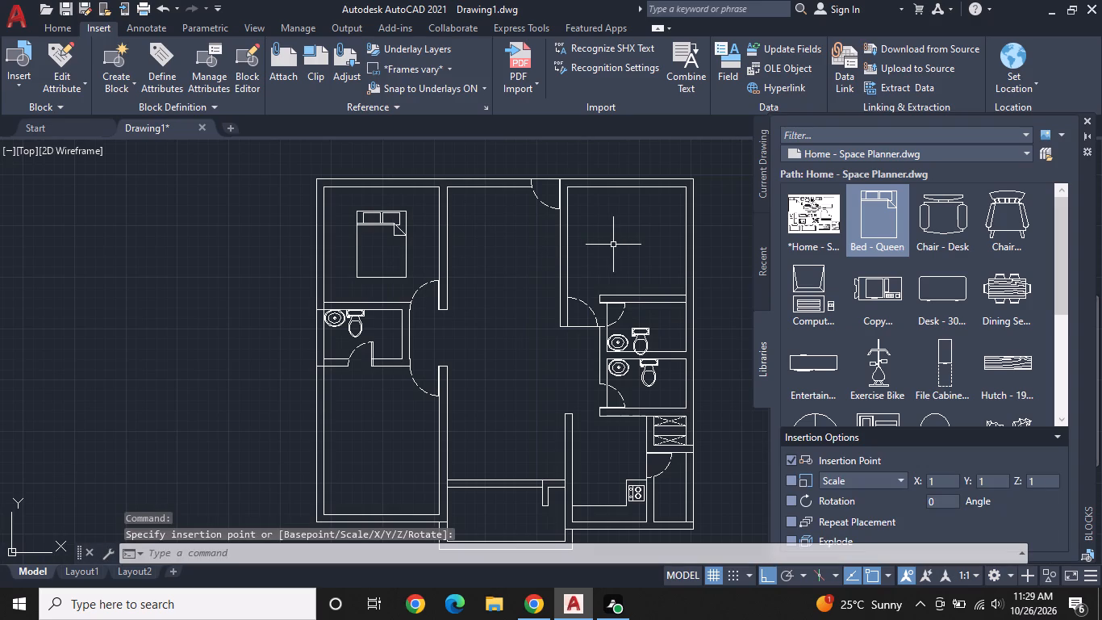
click(870, 225)
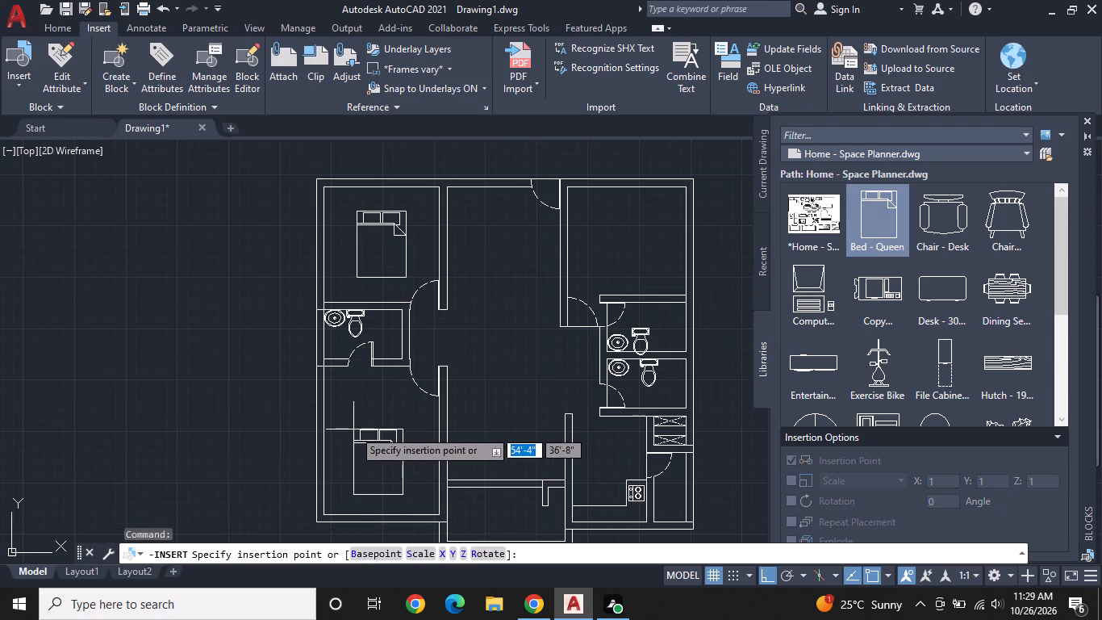
click(353, 429)
Insert three three-seat sofa blocks in the central room, one against the upper wall beside the entrance door and two spaced below it.
middle_drag(520, 341, 512, 379)
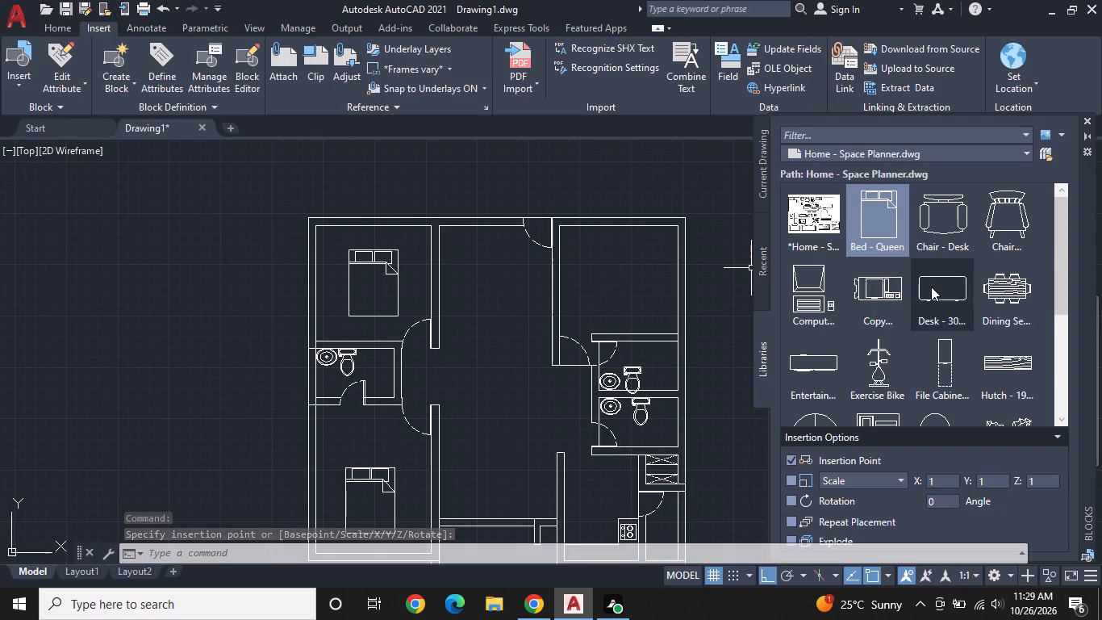
scroll(931, 287, down, 3)
click(813, 318)
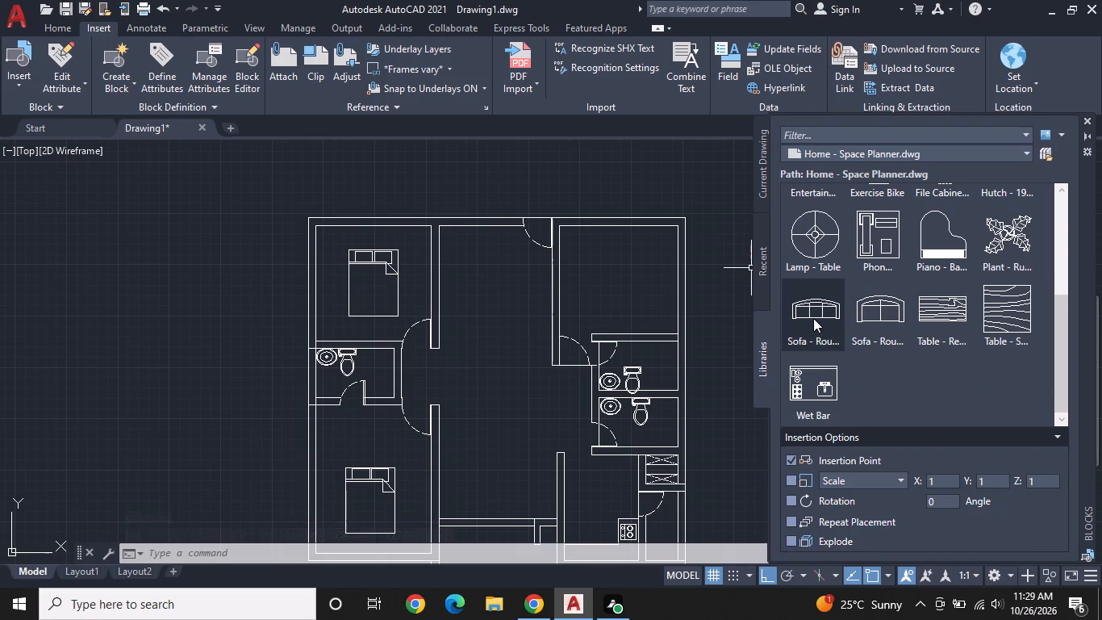
click(484, 232)
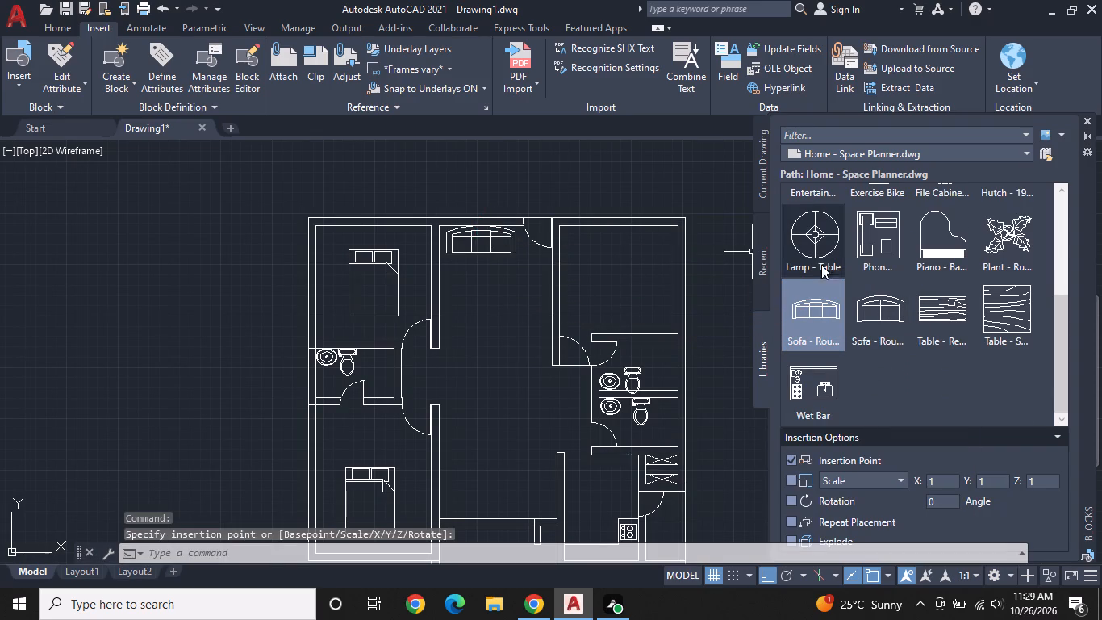
click(799, 321)
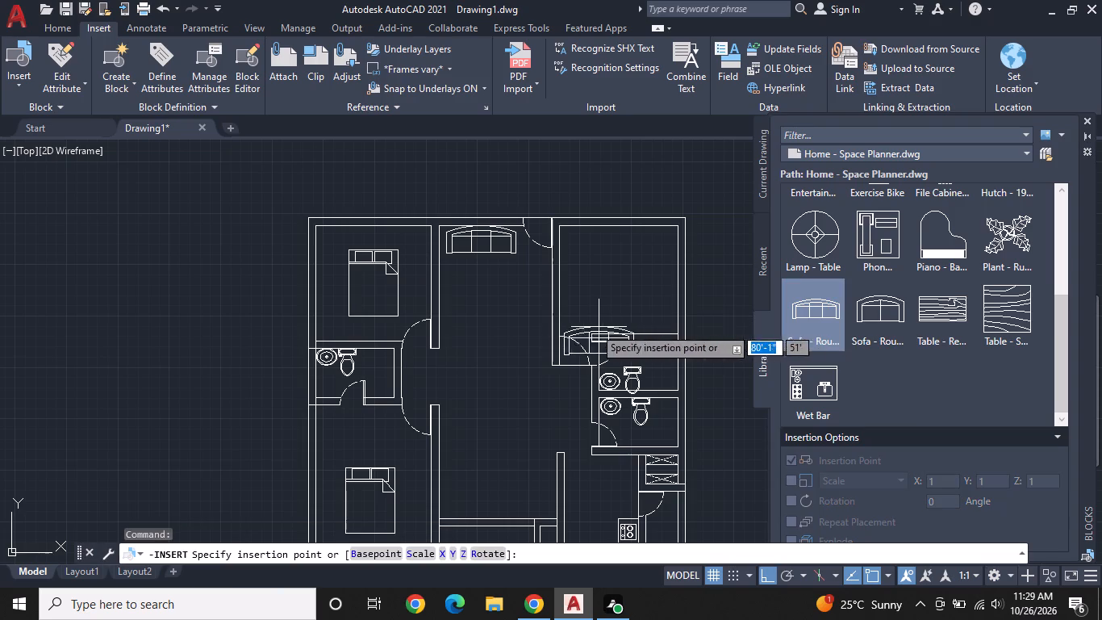
click(476, 285)
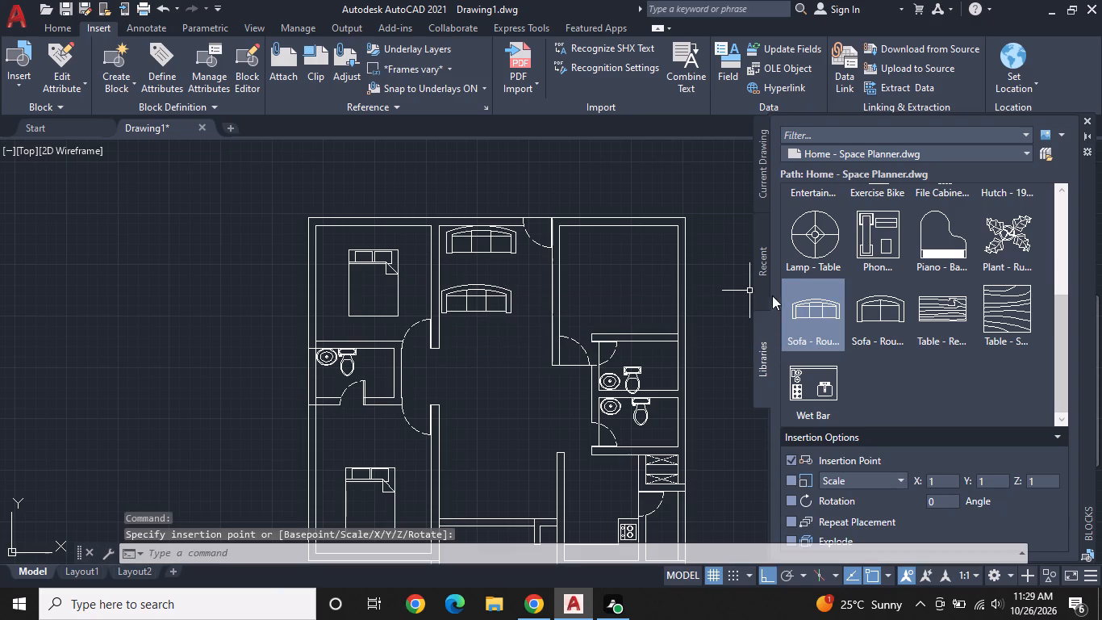
click(810, 299)
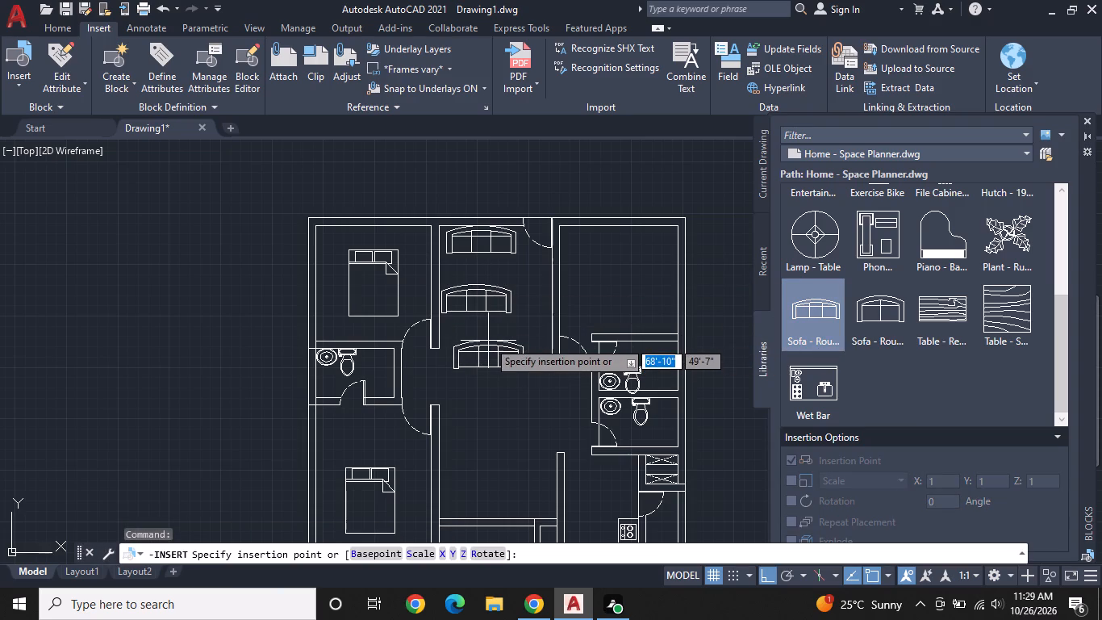
click(488, 341)
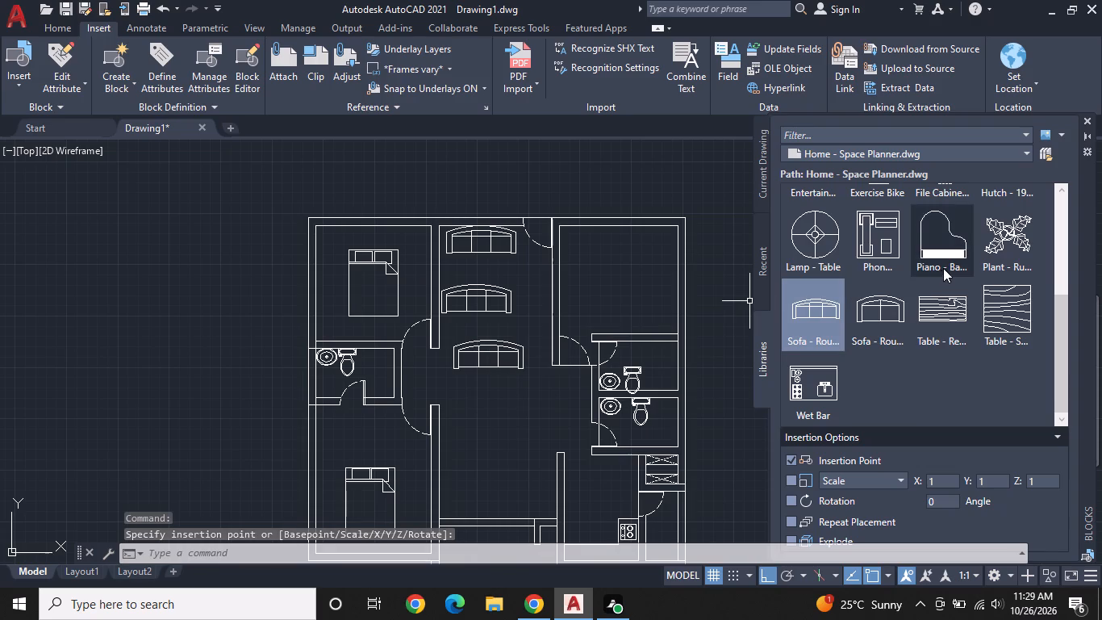
Insert a Bed - Queen block in the upper east bedroom, near the middle of its upper wall.
scroll(943, 268, up, 5)
click(870, 207)
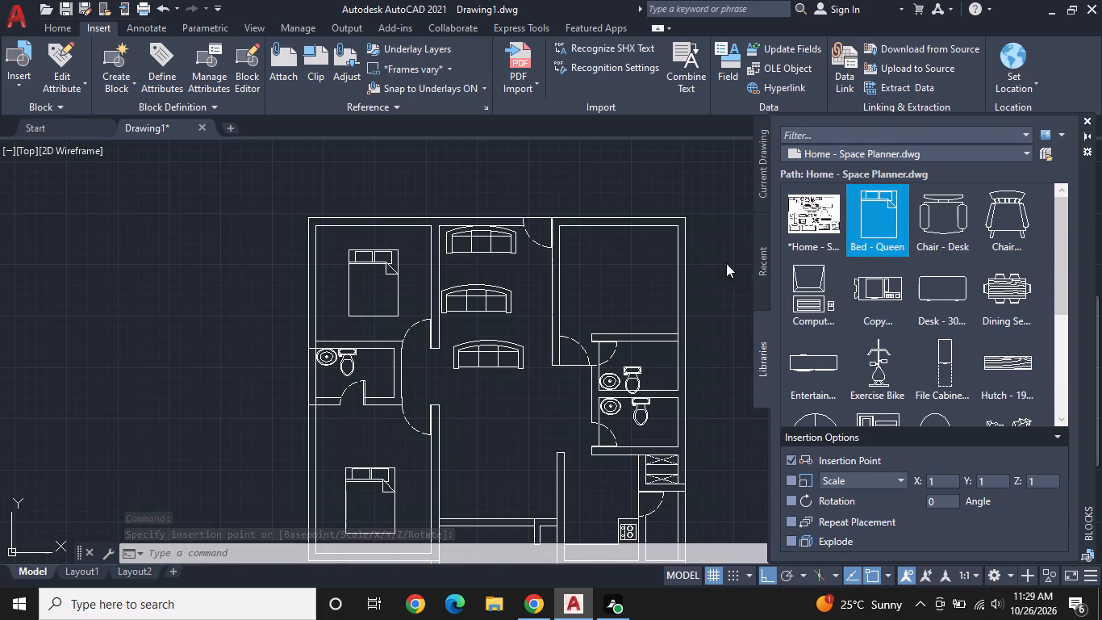
click(599, 249)
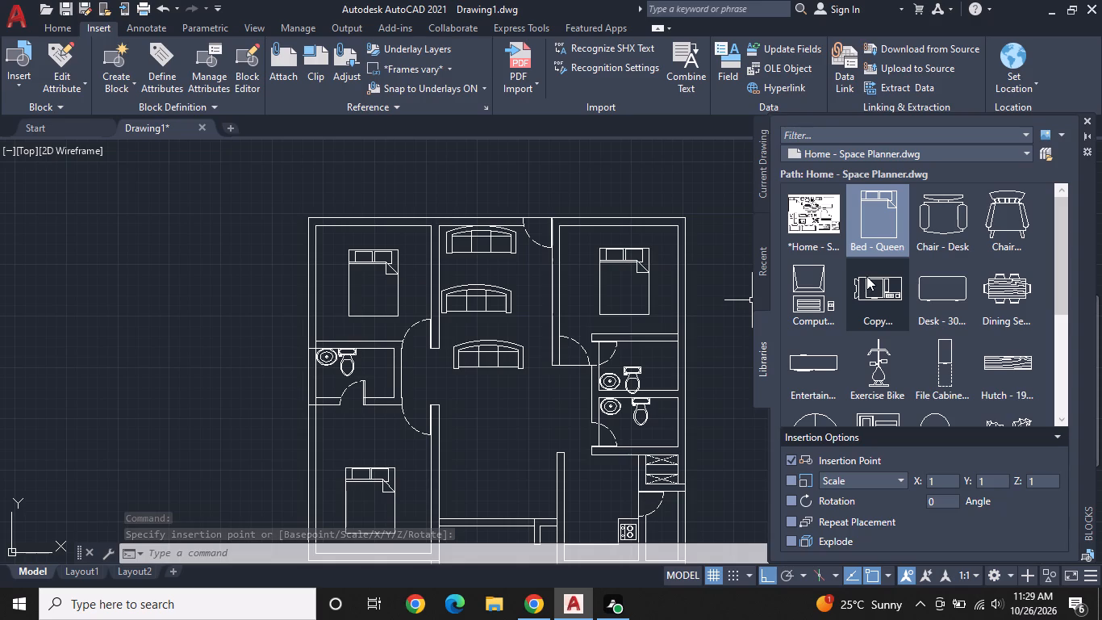
Insert a fourth three-seat sofa block in the central room's lower-right corner, beside the kitchen partition wall.
scroll(867, 275, up, 3)
scroll(867, 275, down, 3)
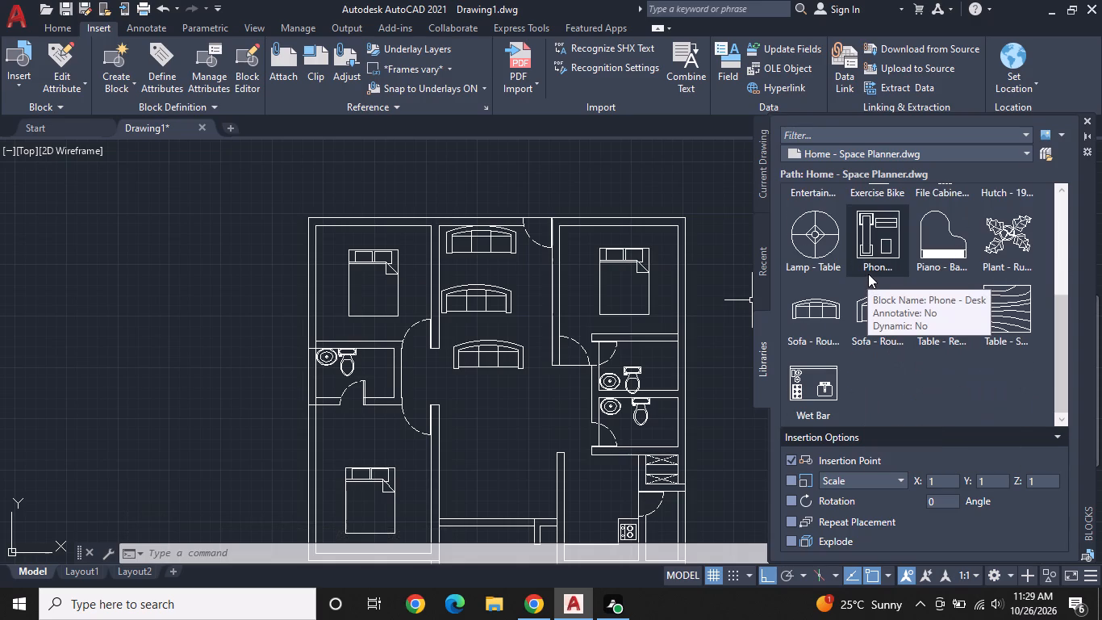
scroll(862, 274, up, 1)
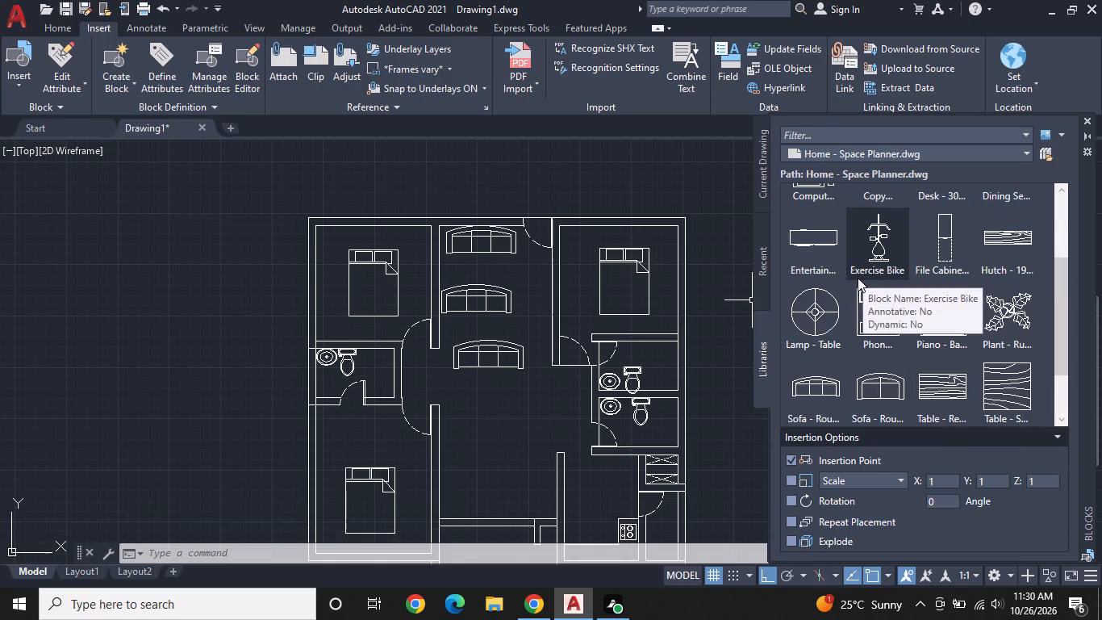
scroll(784, 291, up, 3)
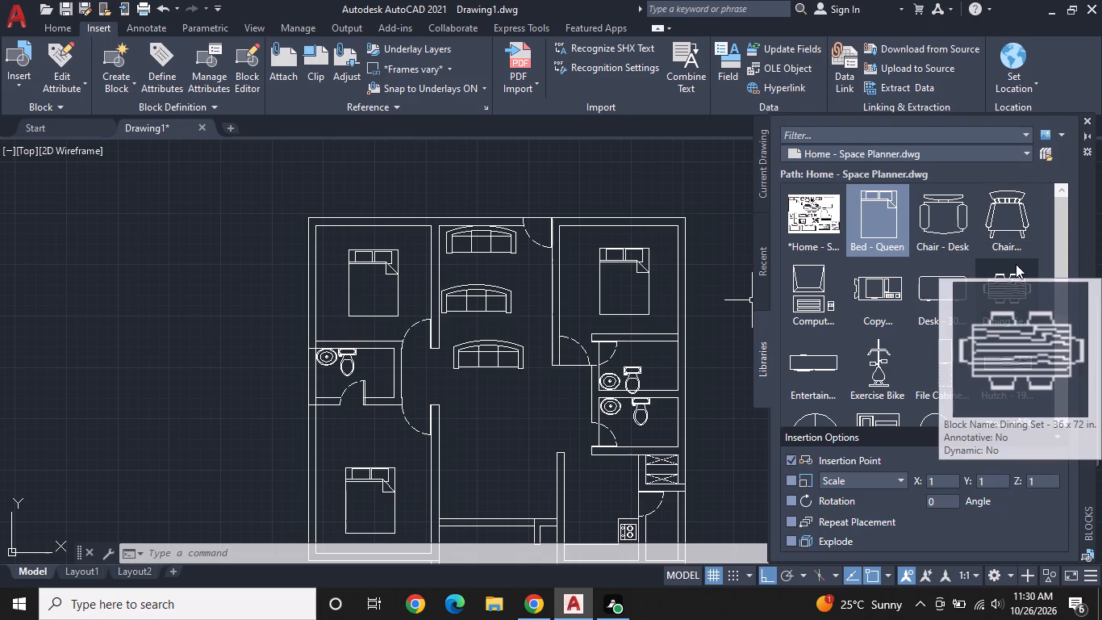
scroll(984, 283, down, 2)
scroll(887, 314, down, 1)
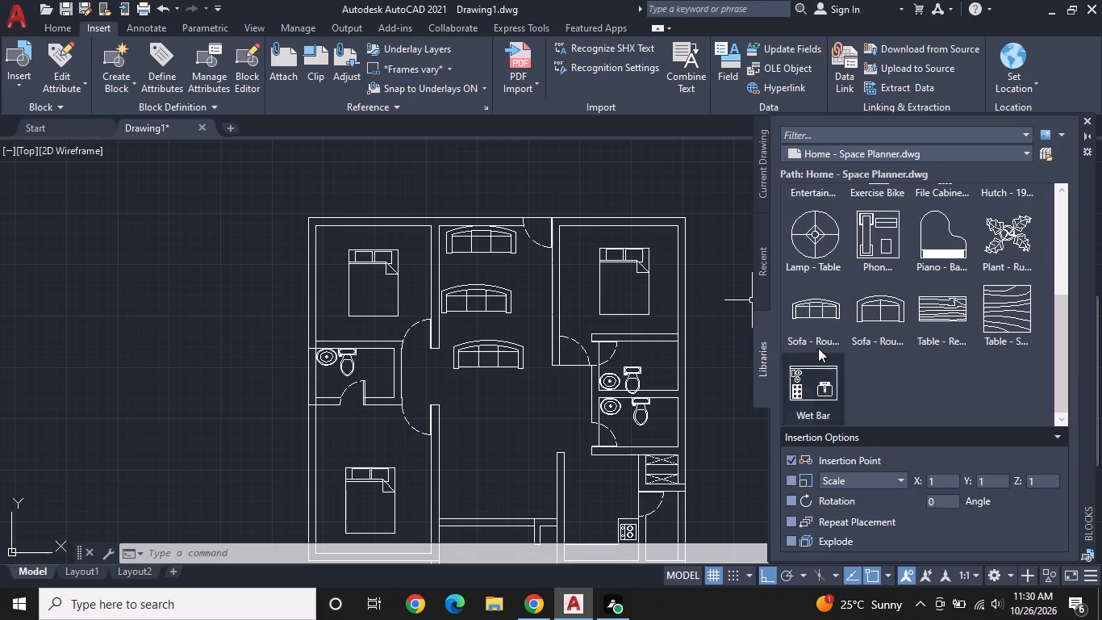
click(808, 307)
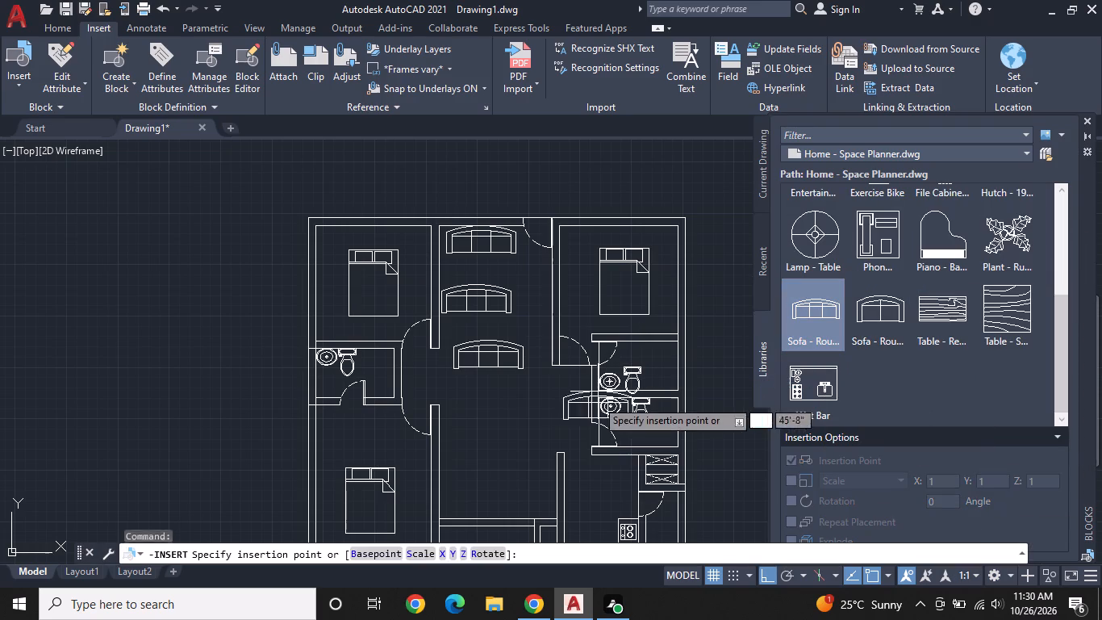
click(518, 467)
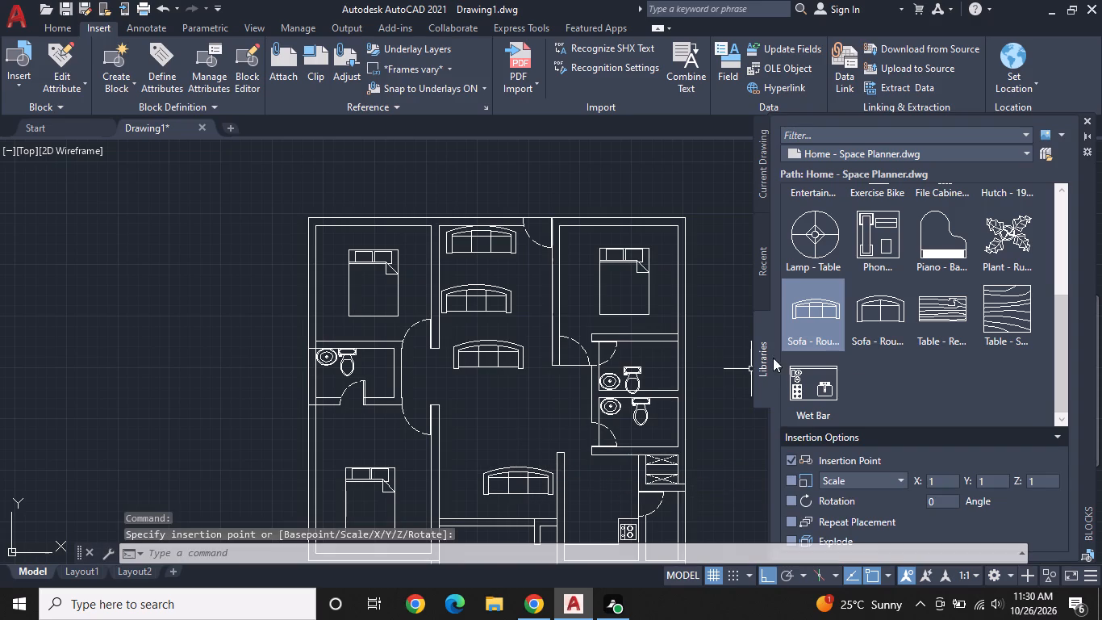
Insert two Chair - Desk blocks, one above the other, on the west side of the central room near the lower sofa.
scroll(910, 262, up, 4)
click(942, 217)
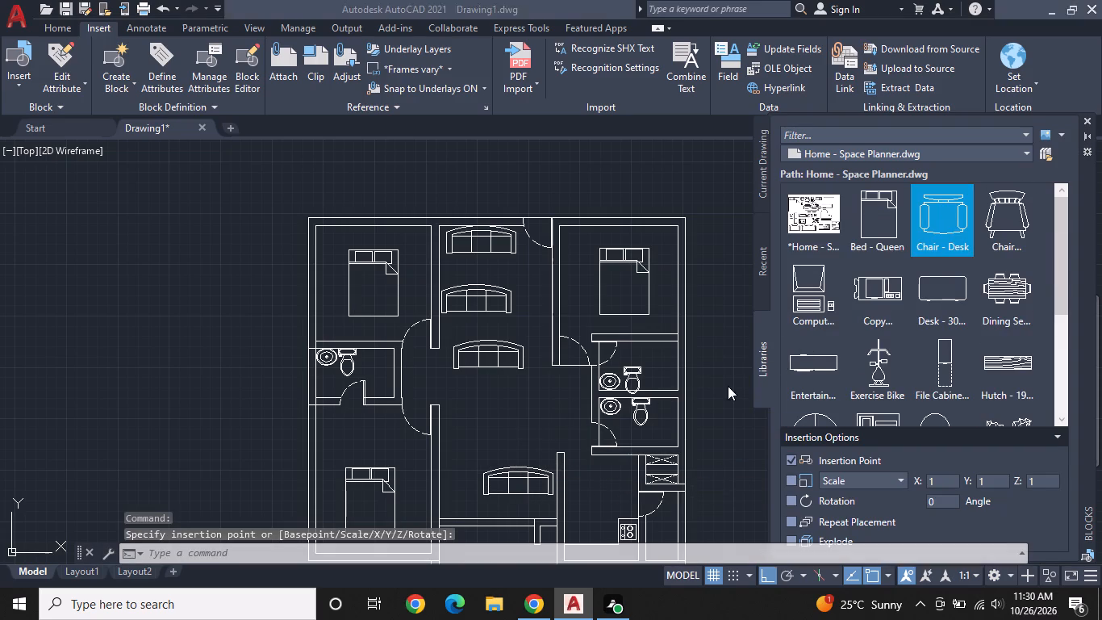
click(464, 434)
click(928, 213)
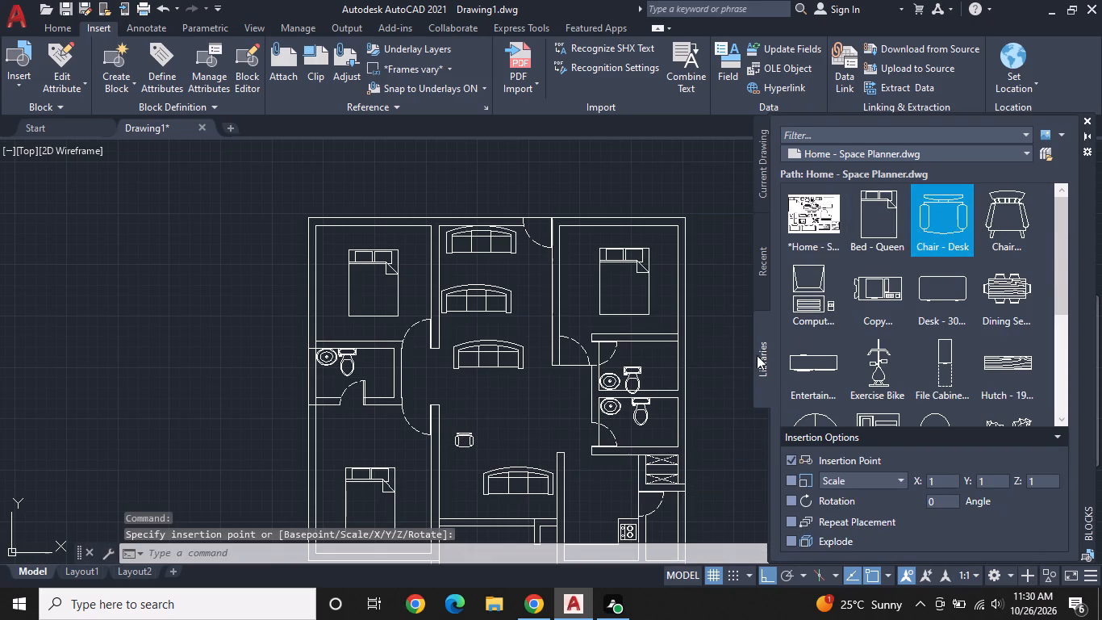
click(464, 463)
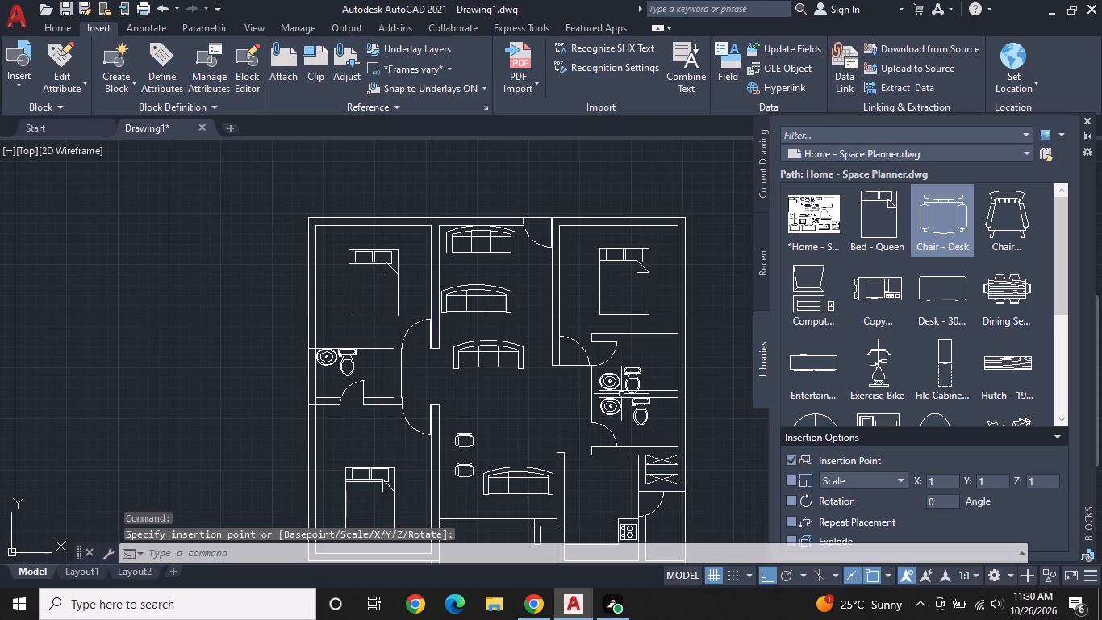
Insert the Dining Set - 36 x 72 in. block in the central room, between the third sofa and the desk chairs.
click(1014, 283)
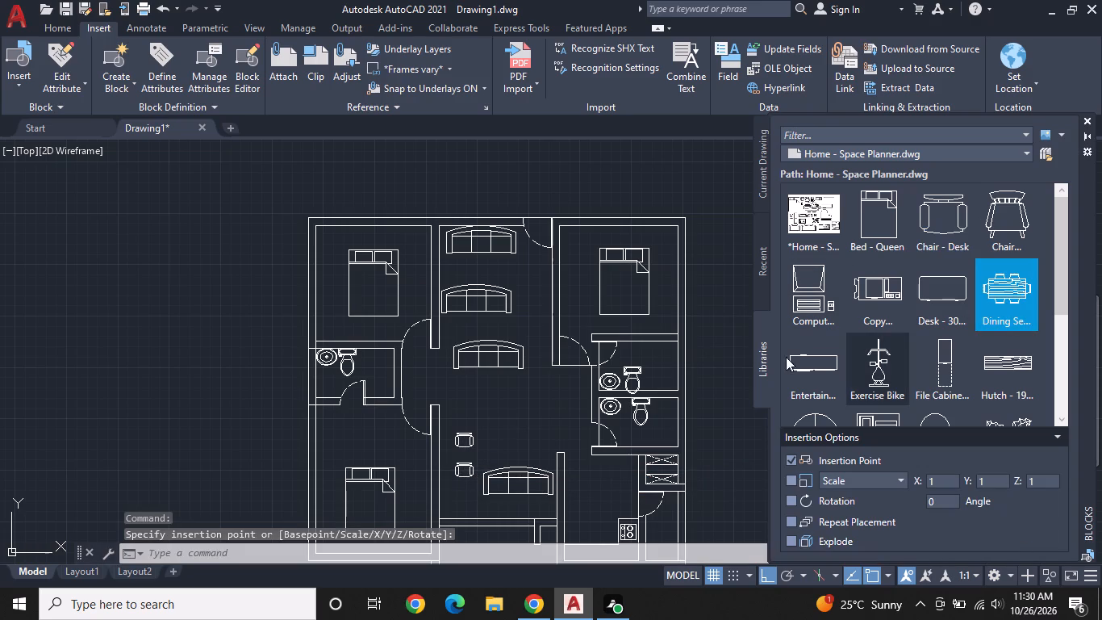
scroll(529, 417, up, 1)
middle_drag(525, 417, 545, 386)
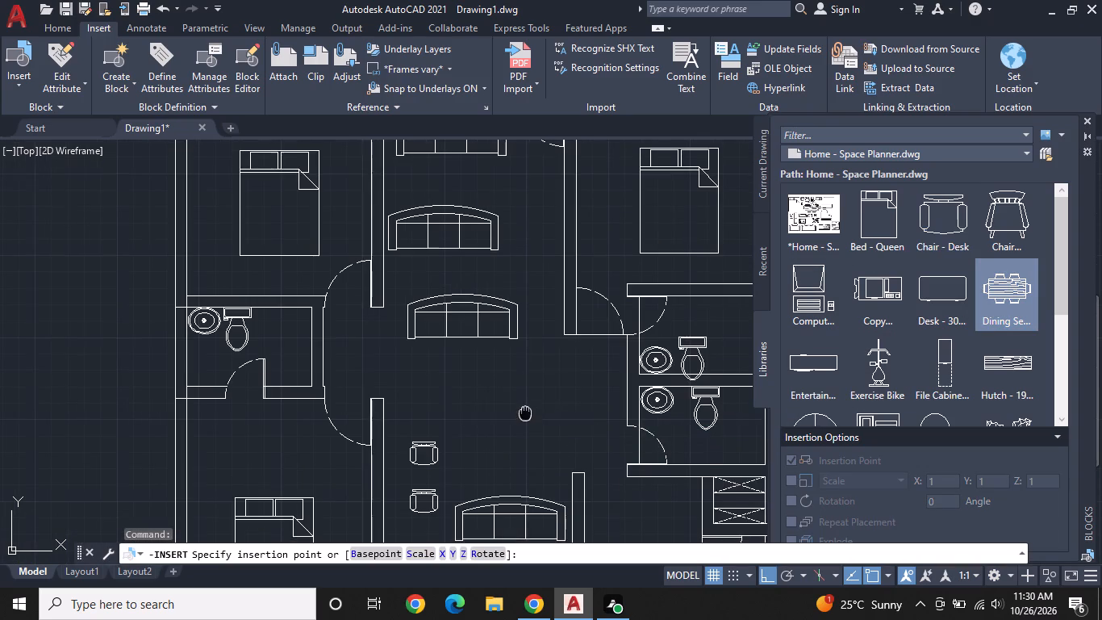
middle_drag(545, 386, 600, 358)
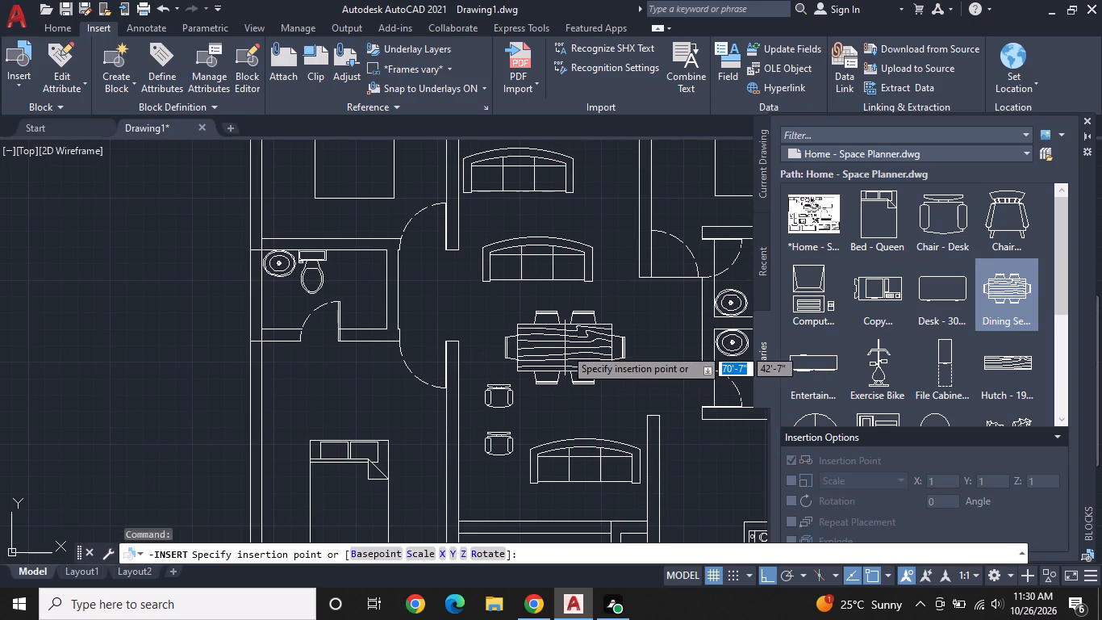
click(564, 341)
Switch the block library from Home - Space Planner to House Designer.dwg.
scroll(882, 297, down, 3)
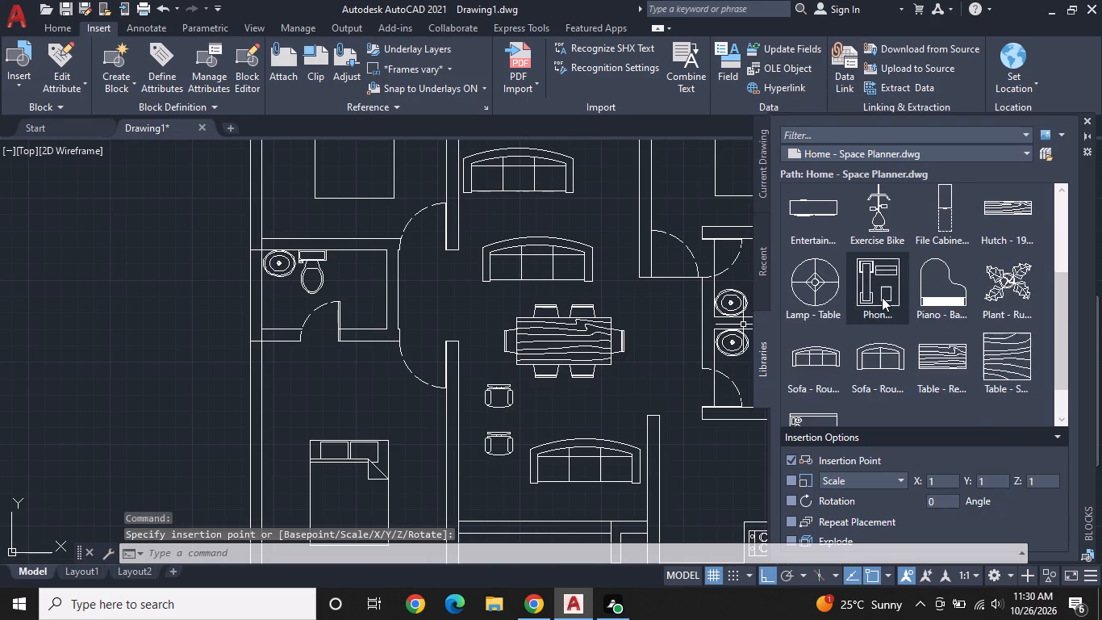
scroll(883, 295, up, 5)
click(955, 153)
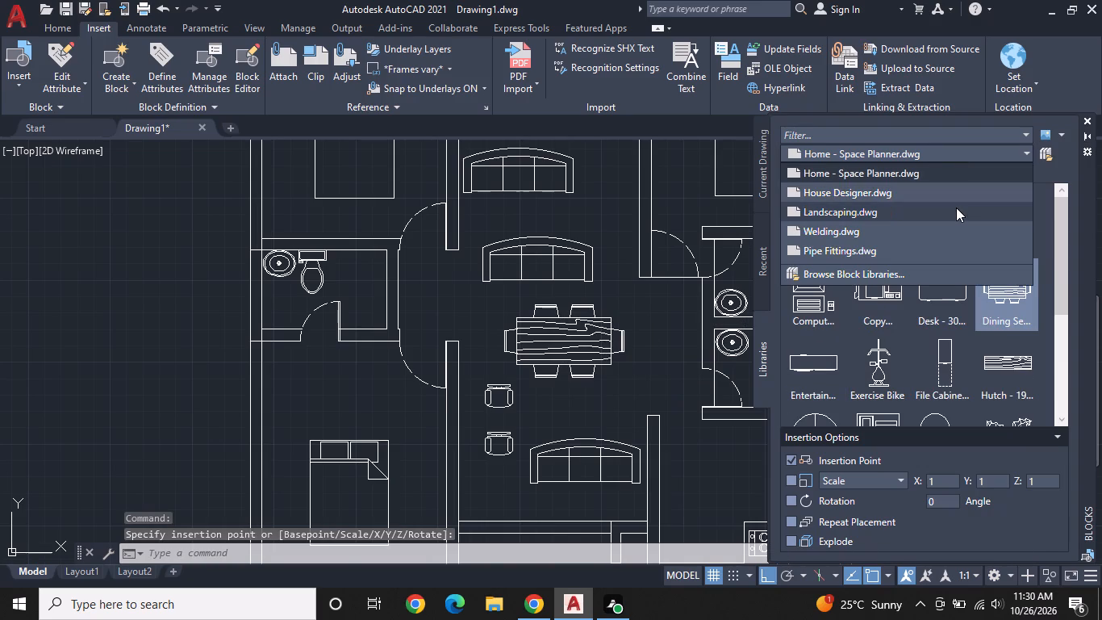
click(955, 197)
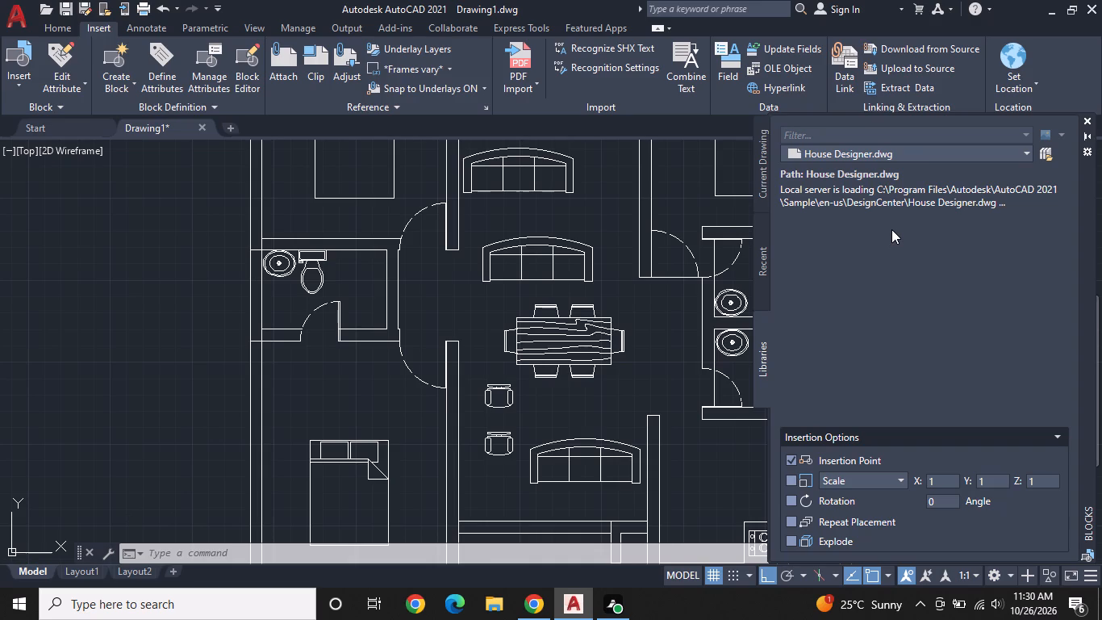
Insert the Sink - Oval top block east of the dining set, beside the east bathroom wall, and close the block library.
scroll(891, 229, down, 4)
scroll(891, 229, up, 6)
scroll(891, 229, down, 6)
scroll(896, 232, up, 3)
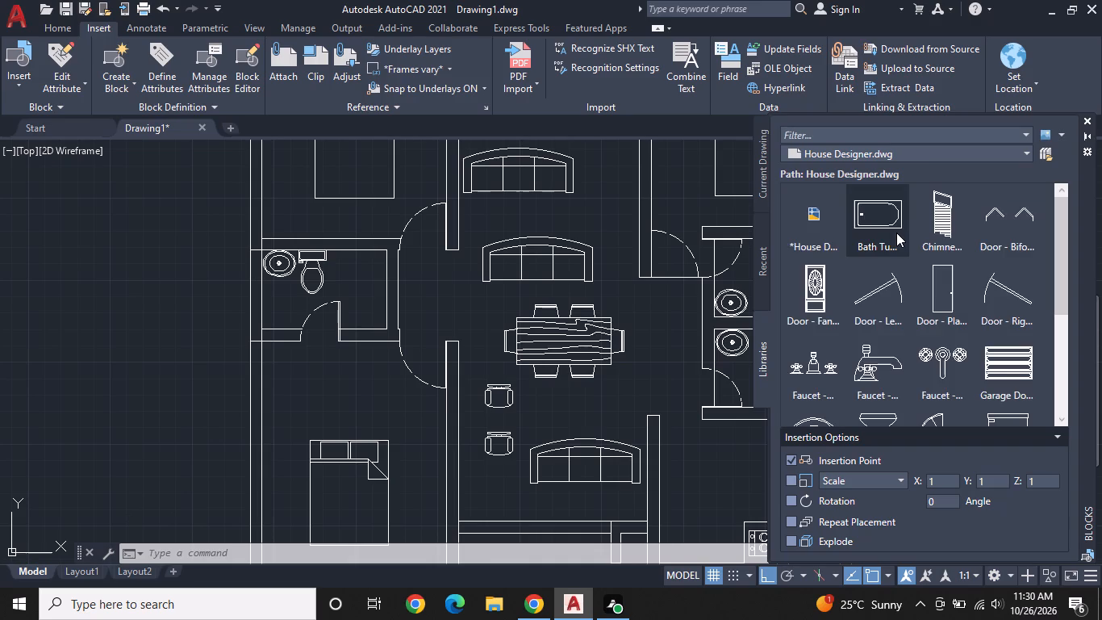
scroll(896, 232, up, 1)
scroll(896, 232, down, 5)
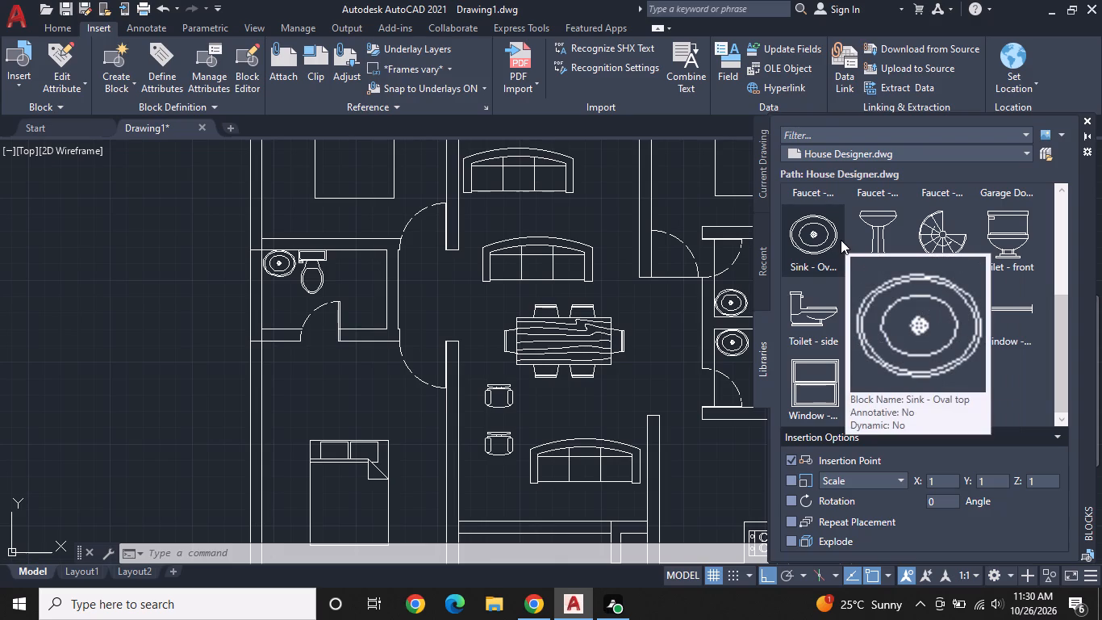
click(814, 242)
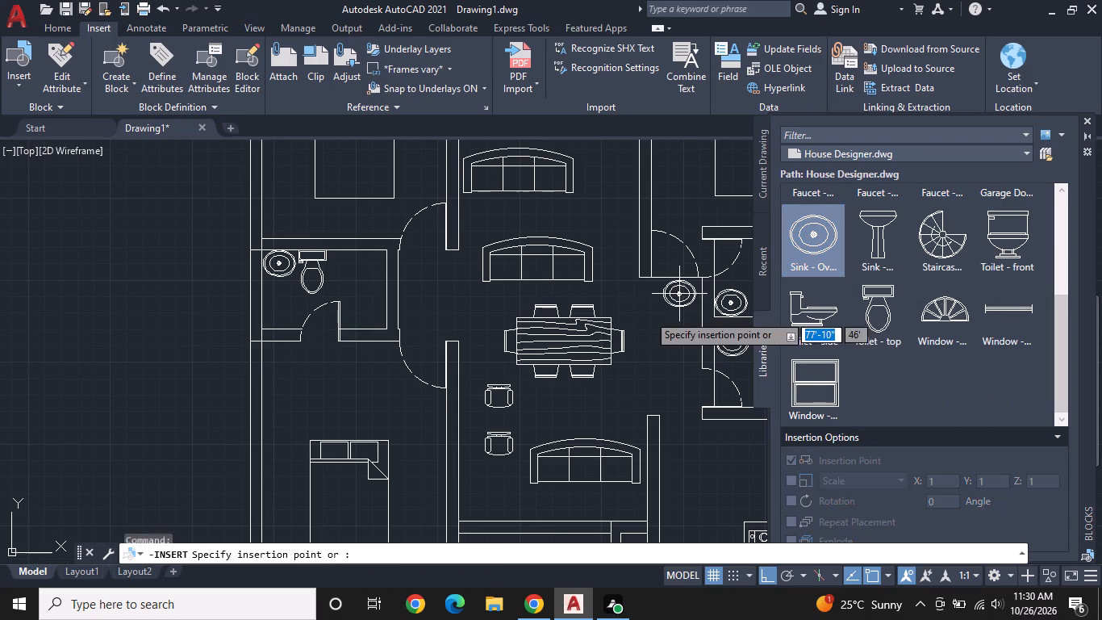
scroll(671, 325, up, 1)
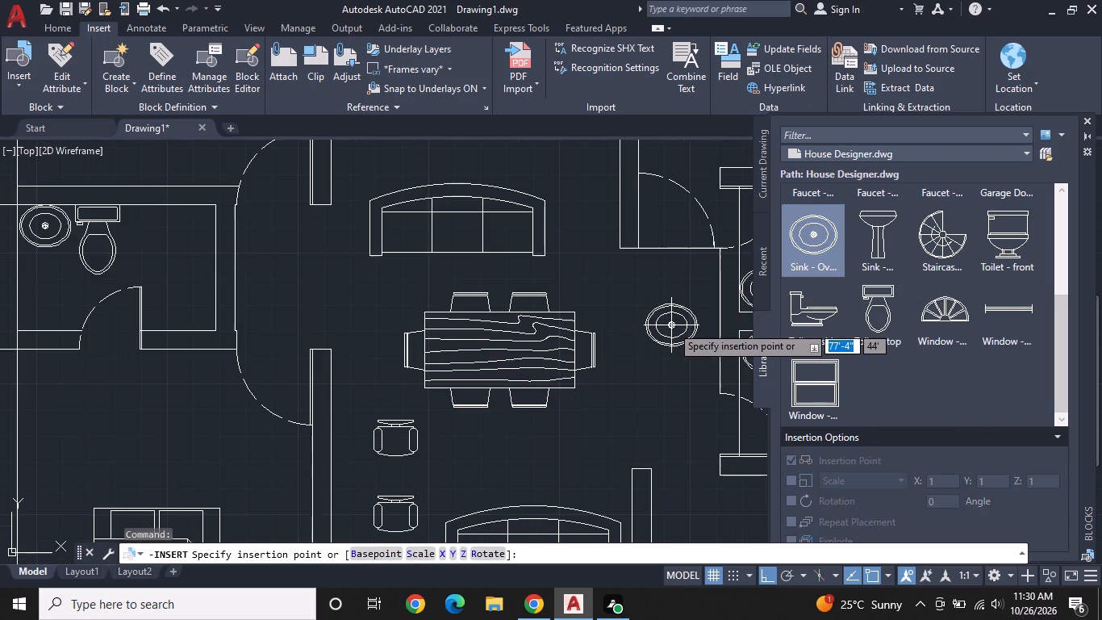
click(689, 339)
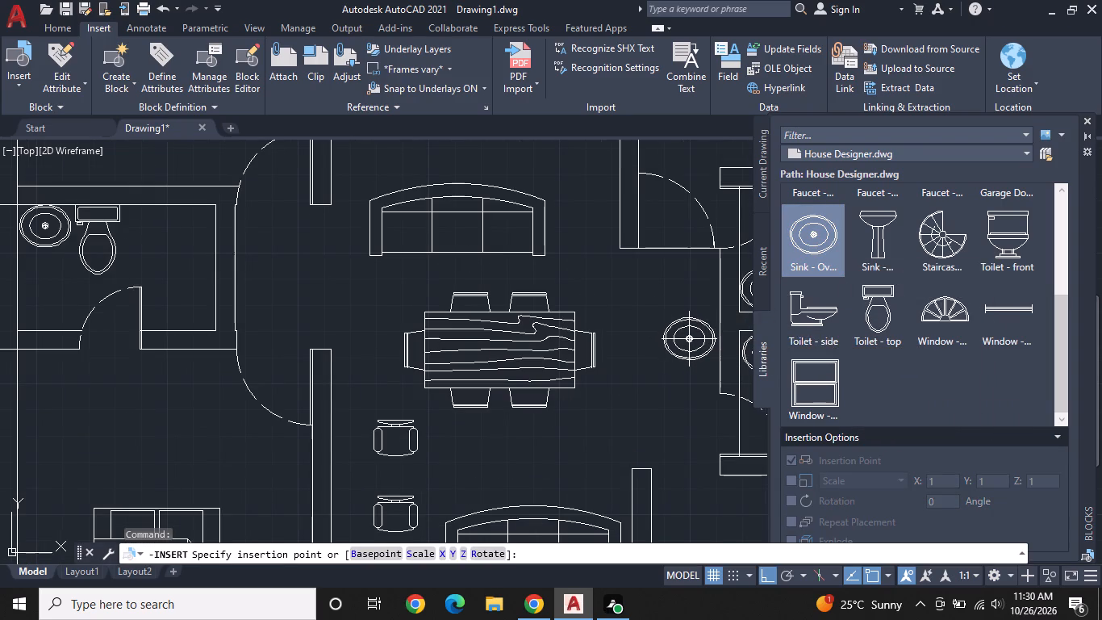
click(1089, 115)
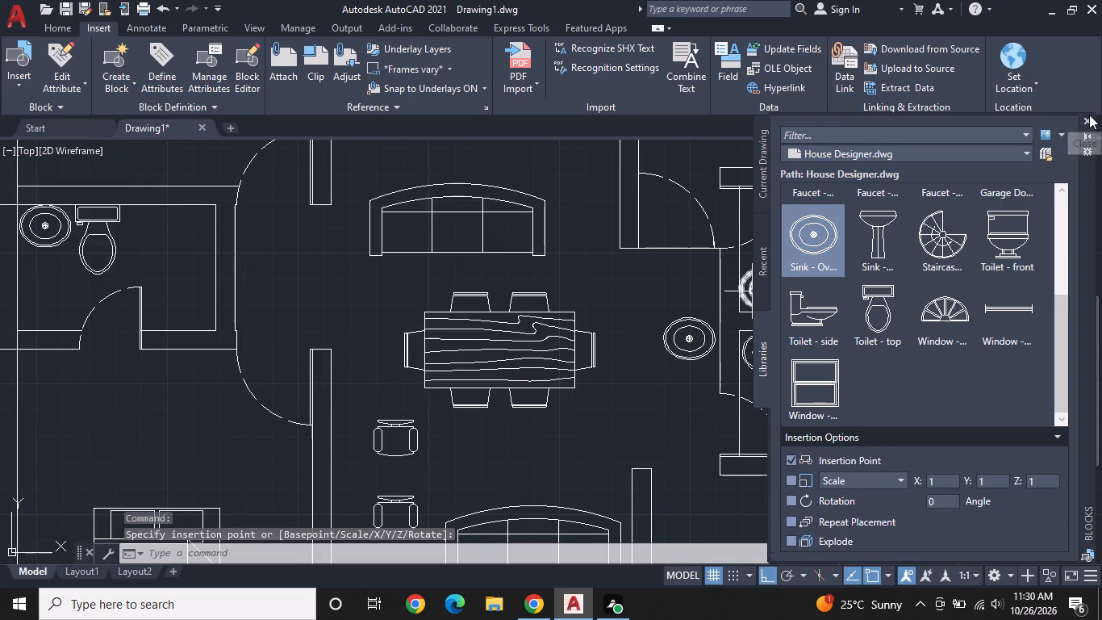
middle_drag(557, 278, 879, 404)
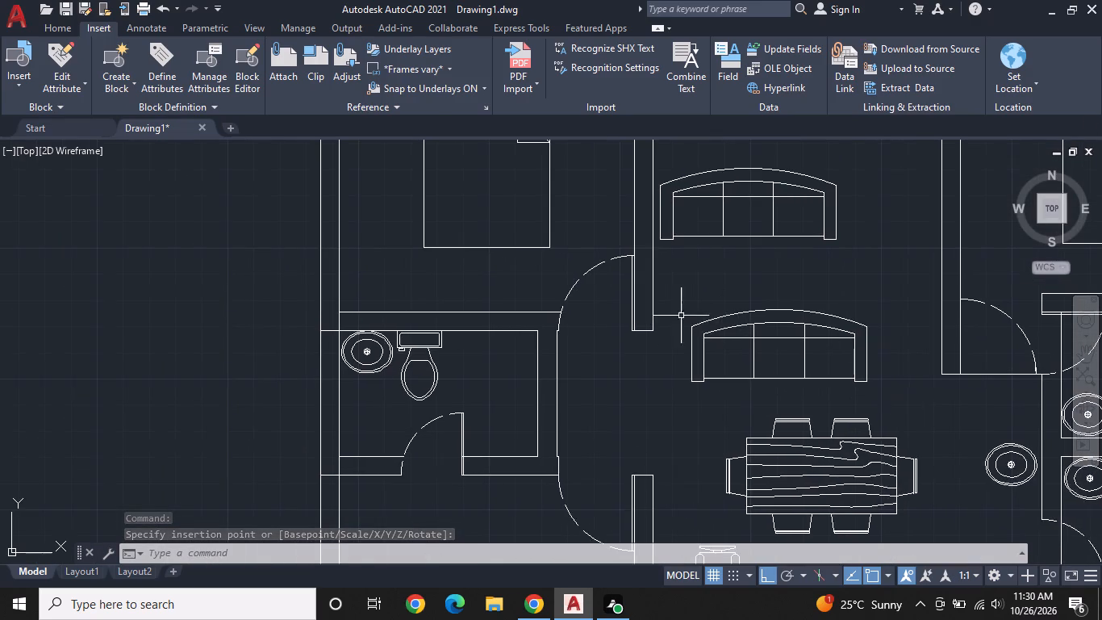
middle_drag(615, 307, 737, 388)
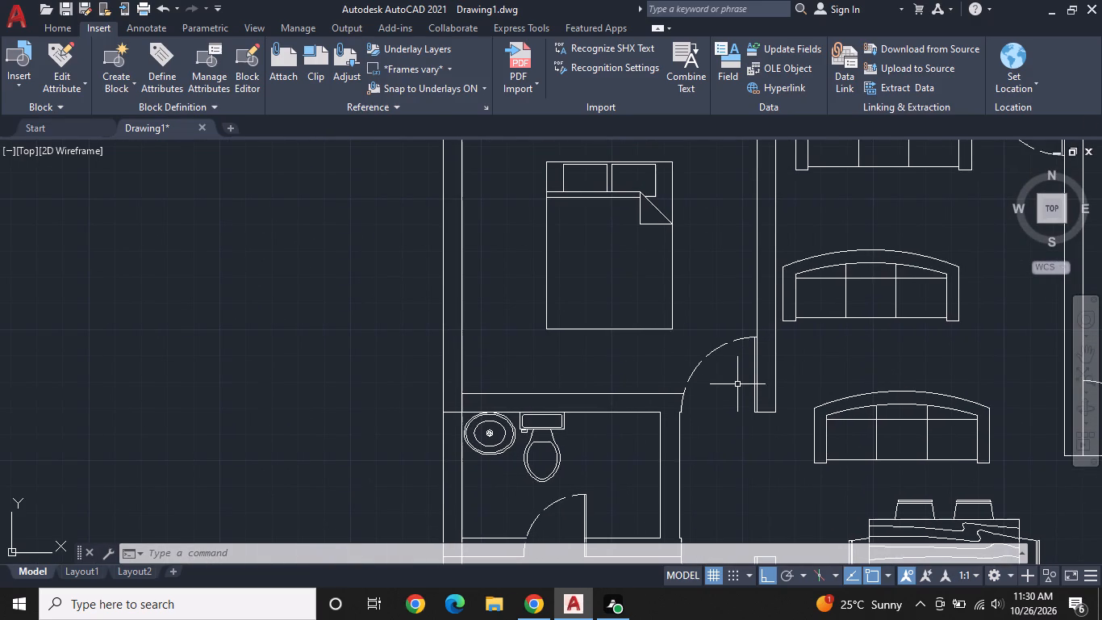
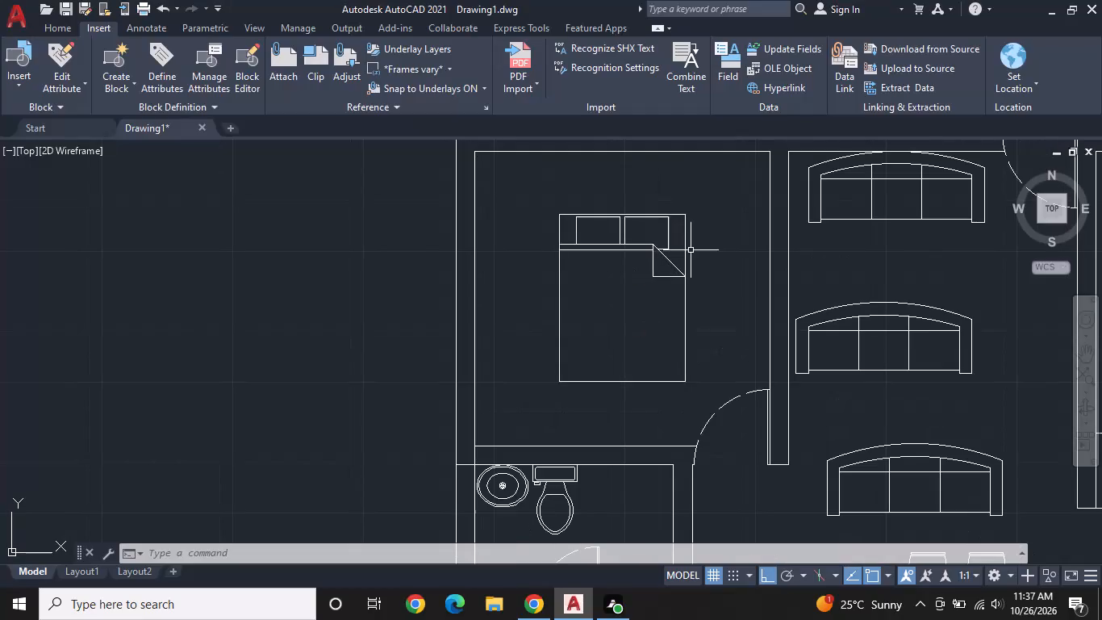
Rotate the bed in the northwest bedroom 180° about its northwest corner.
middle_drag(691, 250, 634, 270)
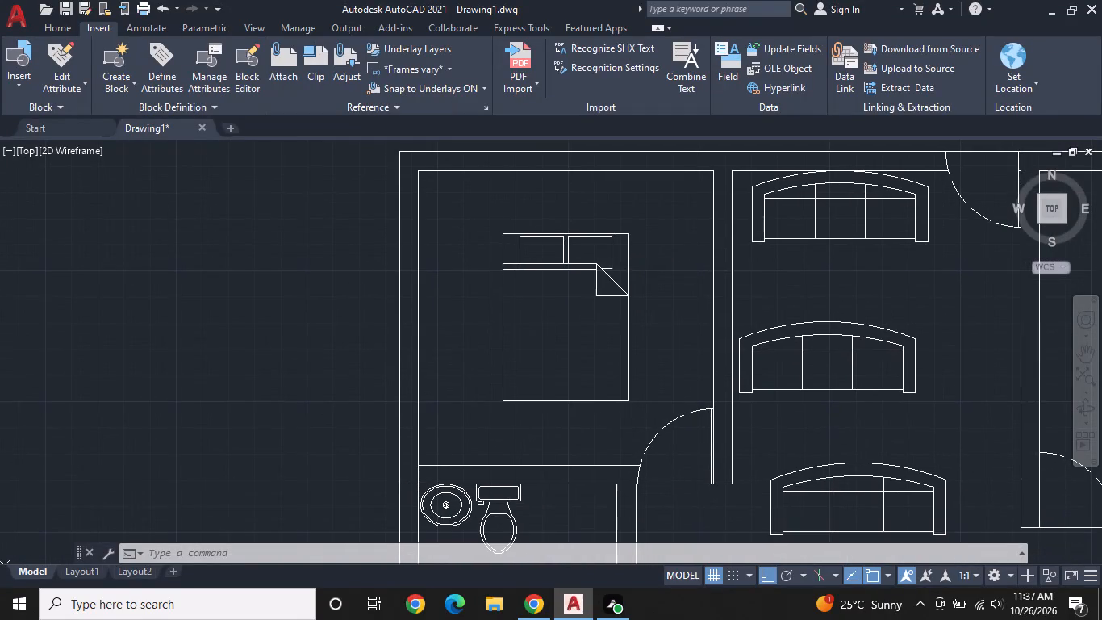
click(609, 233)
right_click(609, 233)
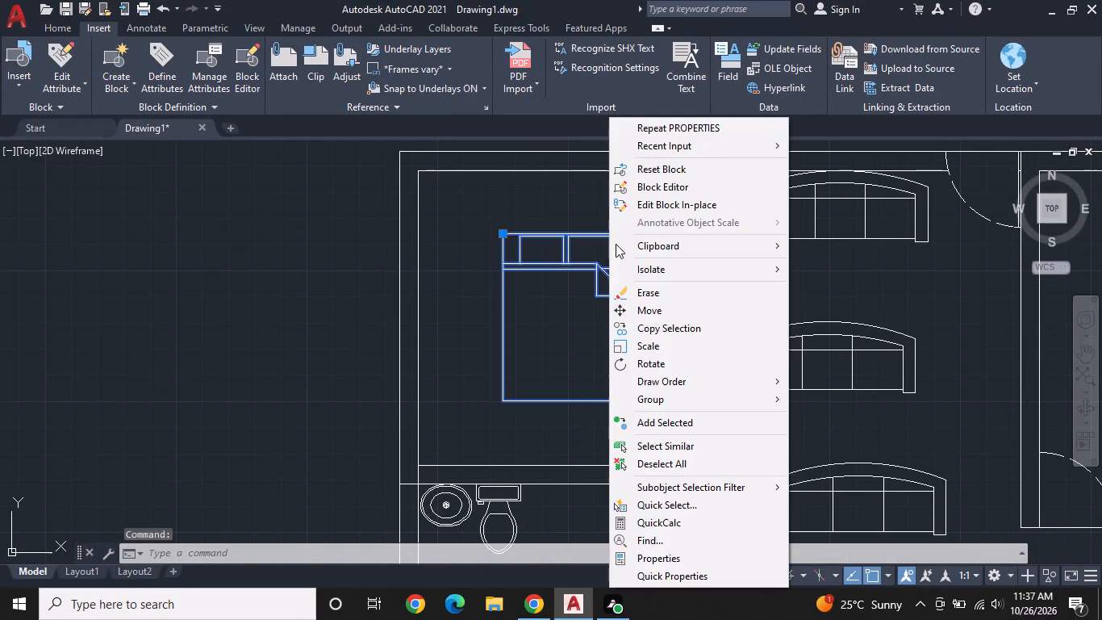
click(672, 358)
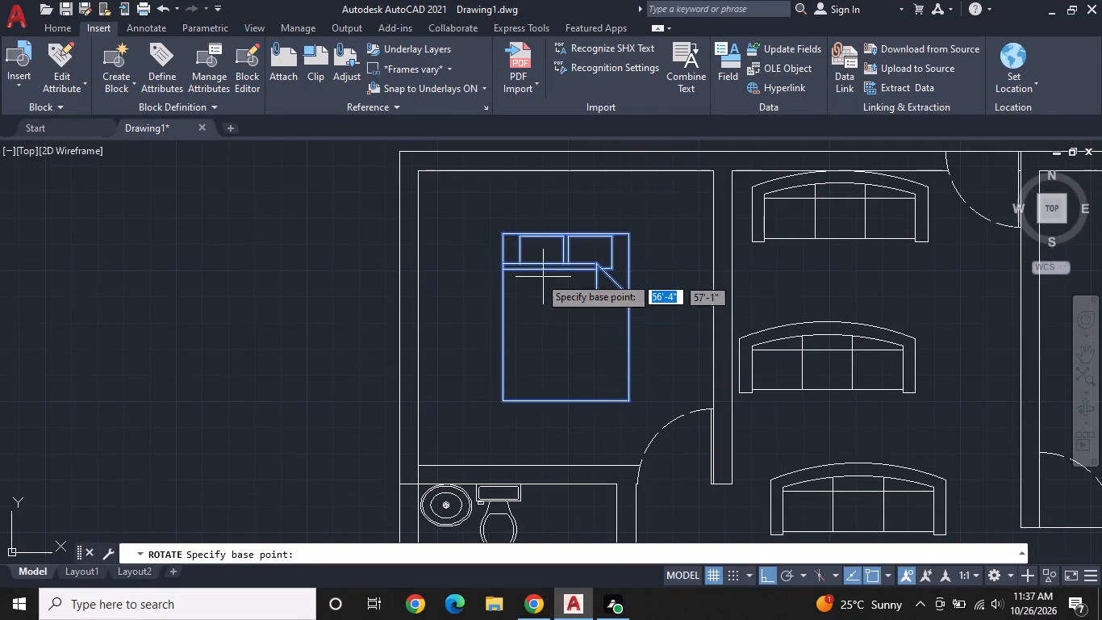
click(504, 237)
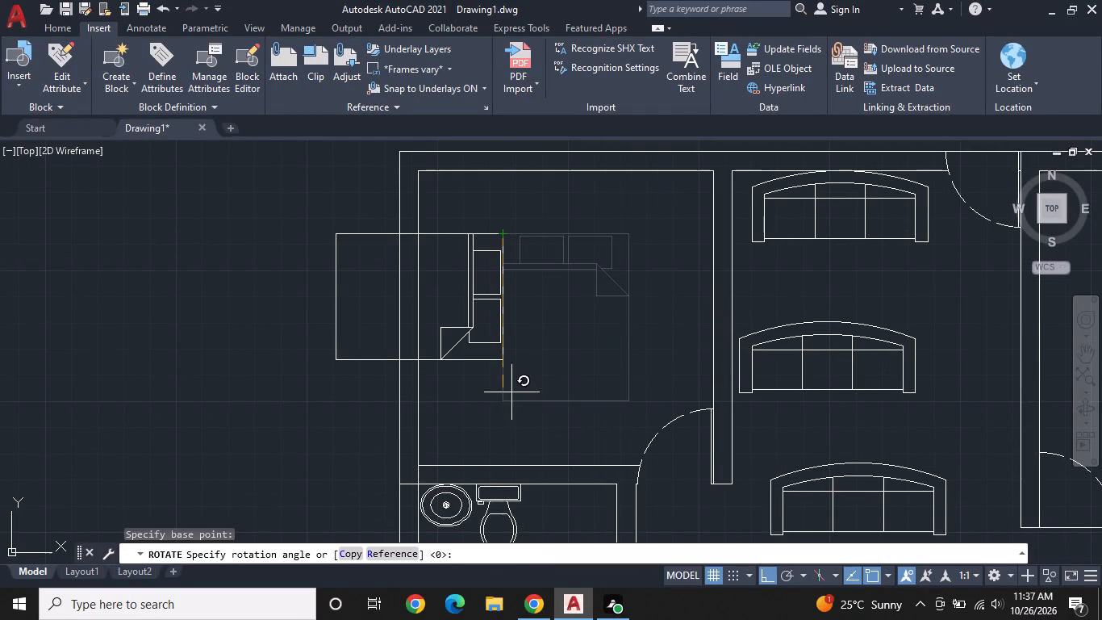
click(479, 238)
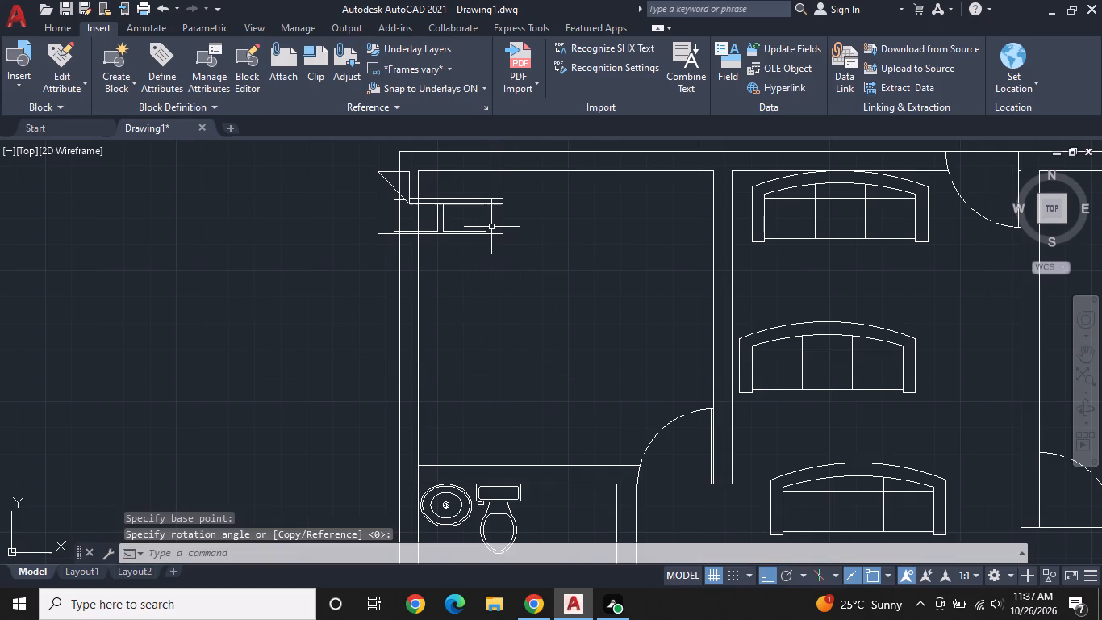
Move the rotated bed inside the northwest bedroom, with its headboard against the south wall above the bathroom.
click(492, 235)
click(503, 234)
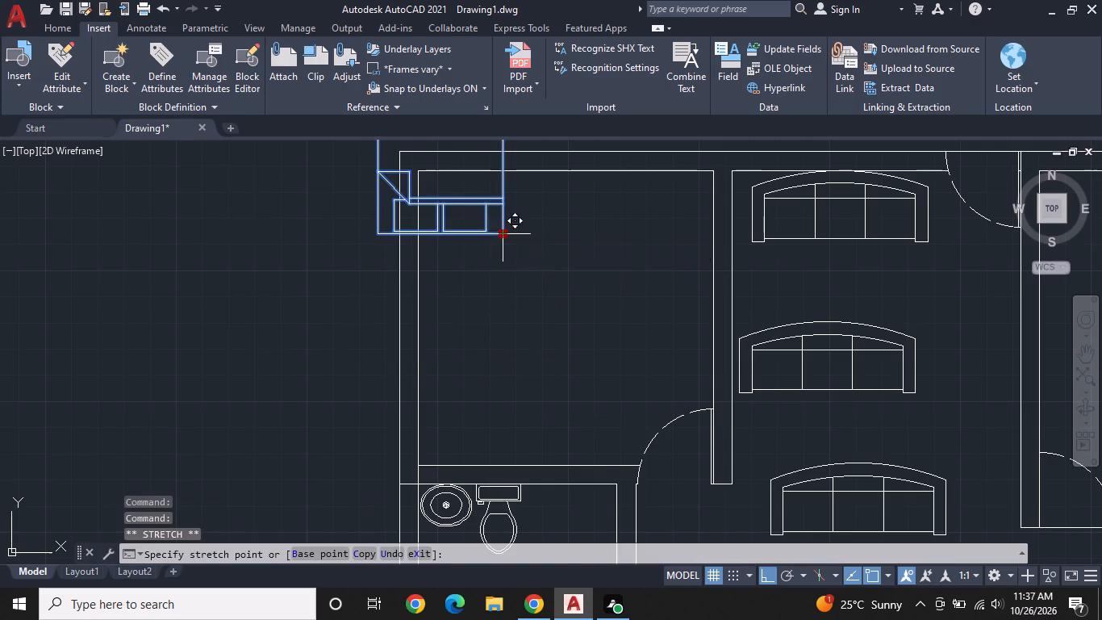
key(F8)
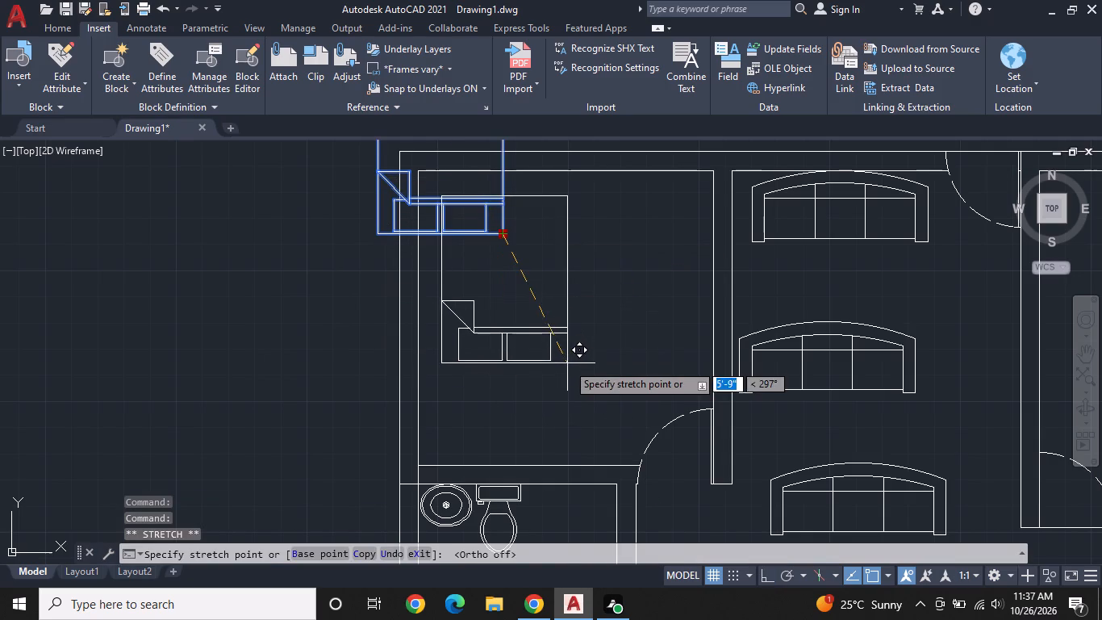
click(582, 461)
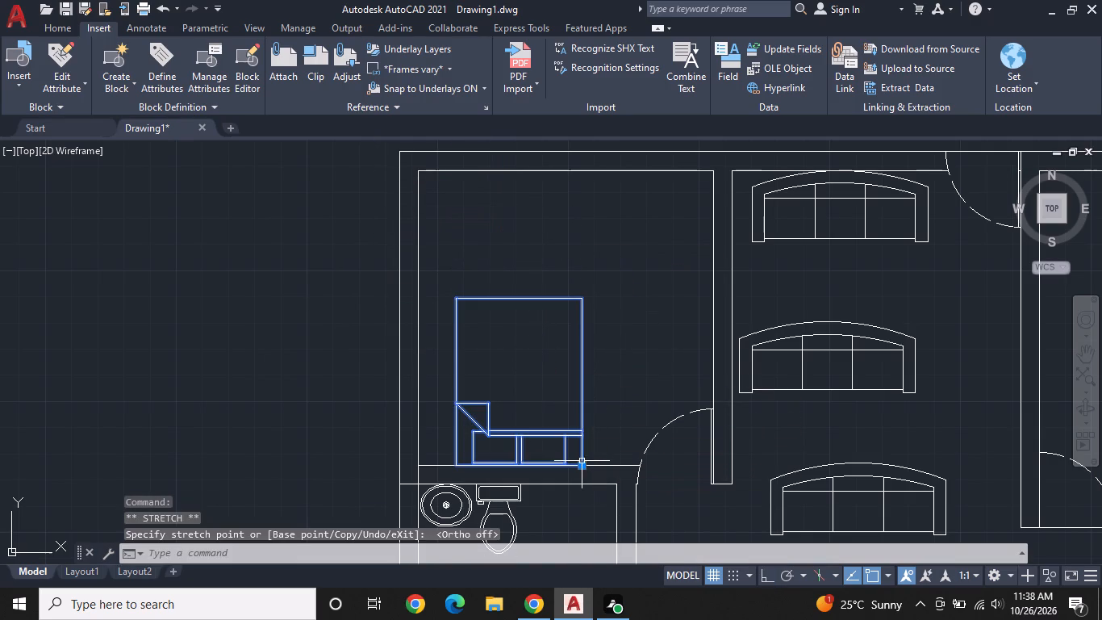
key(Escape)
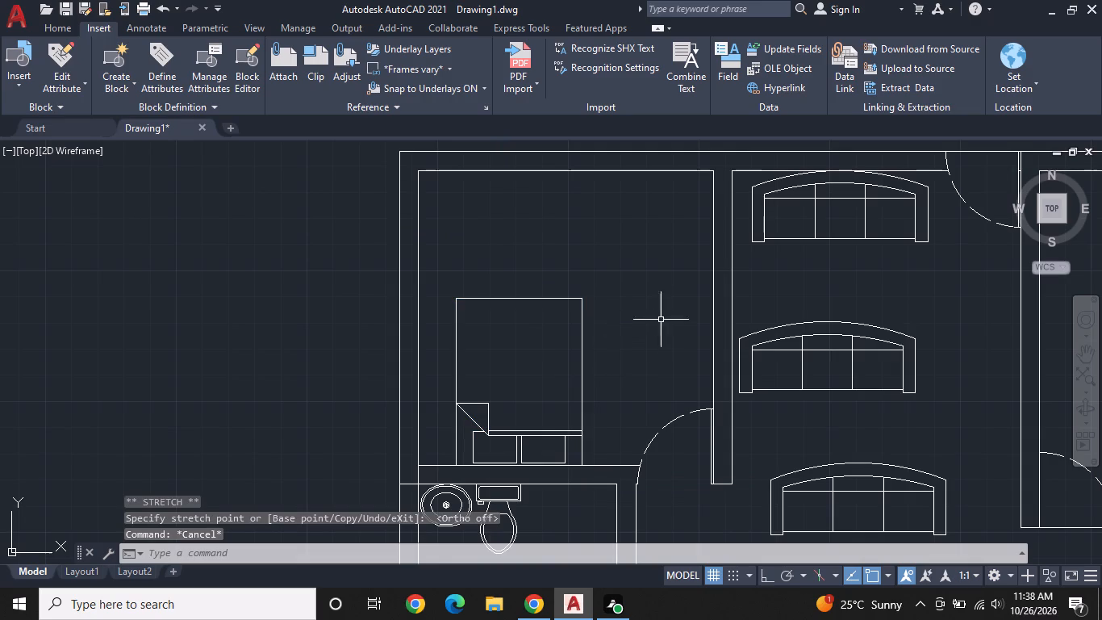
Rotate the second sofa in the central room 90° about its southwest corner so its seats face east.
middle_drag(669, 312, 462, 404)
middle_drag(679, 323, 679, 279)
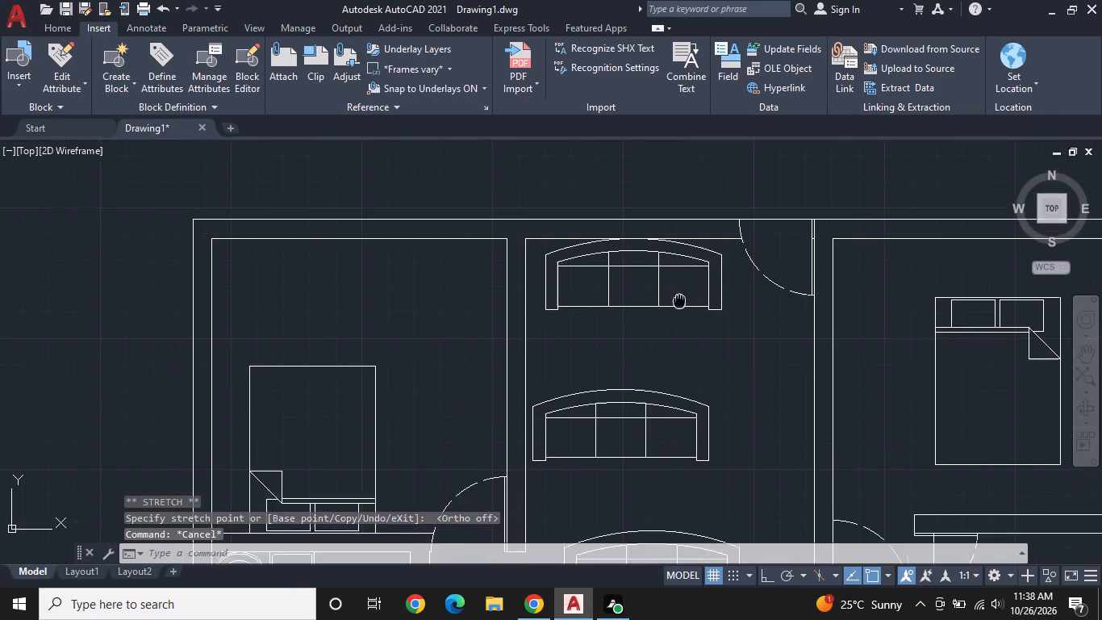
middle_drag(679, 279, 679, 250)
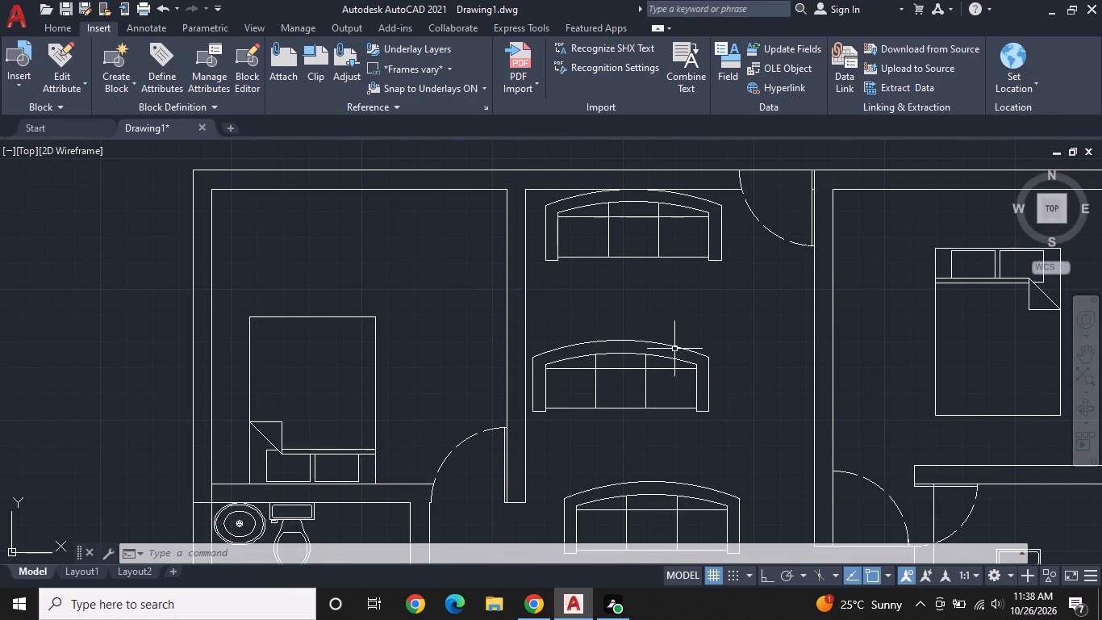
click(674, 349)
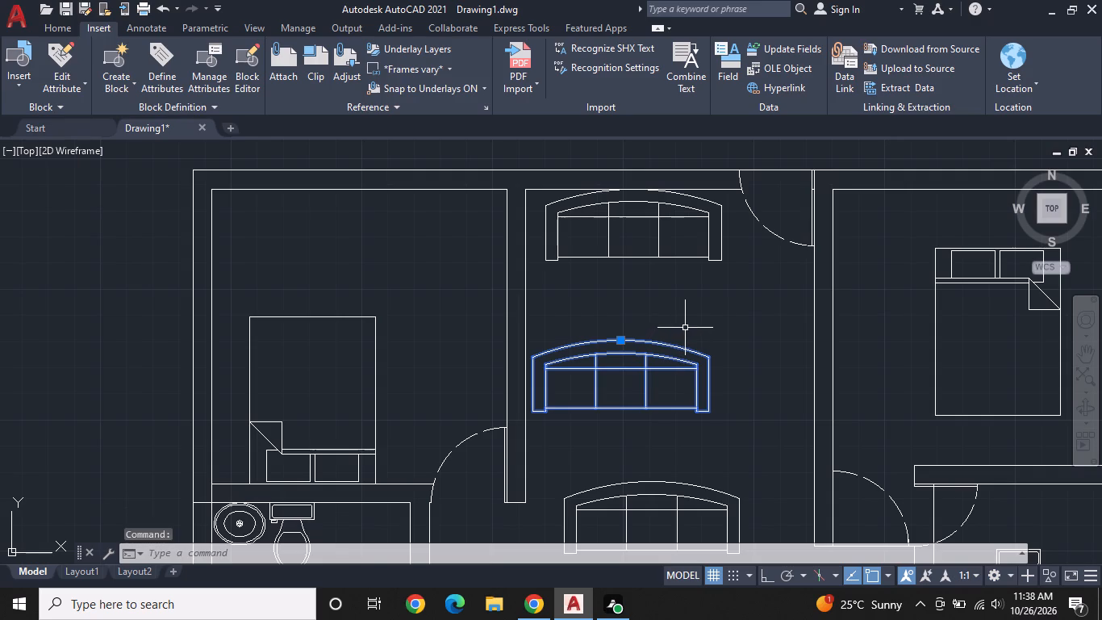
right_click(687, 366)
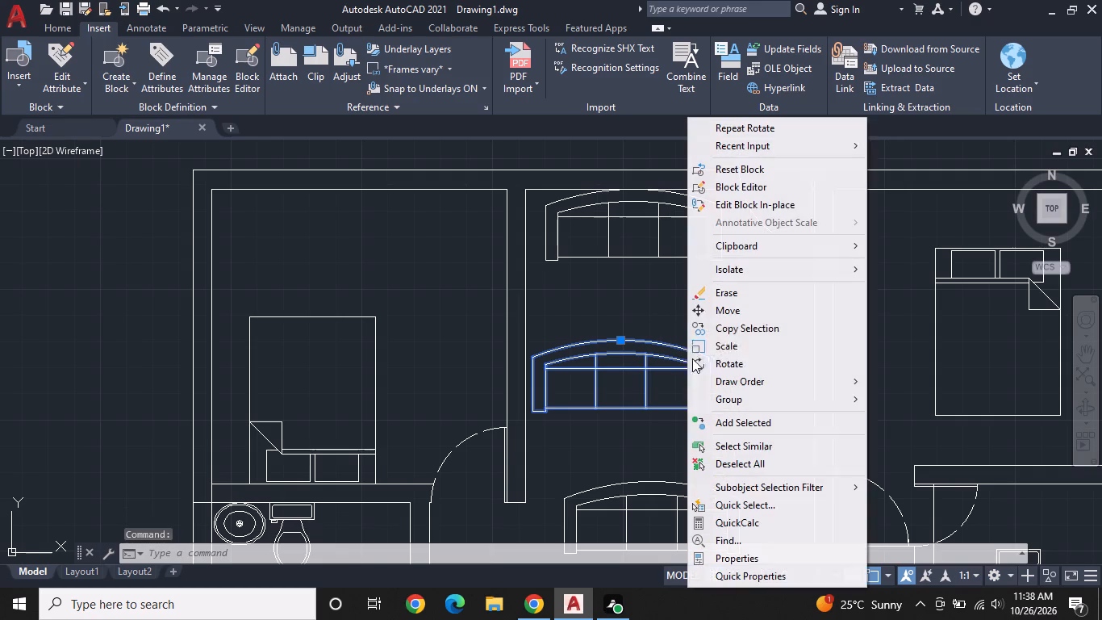
click(734, 367)
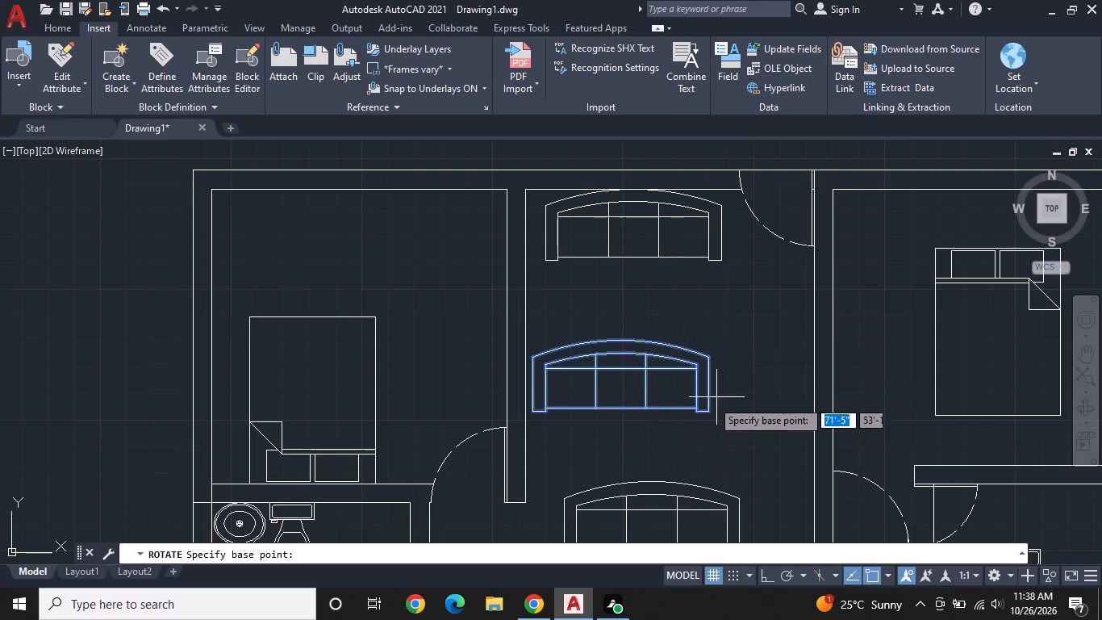
click(532, 408)
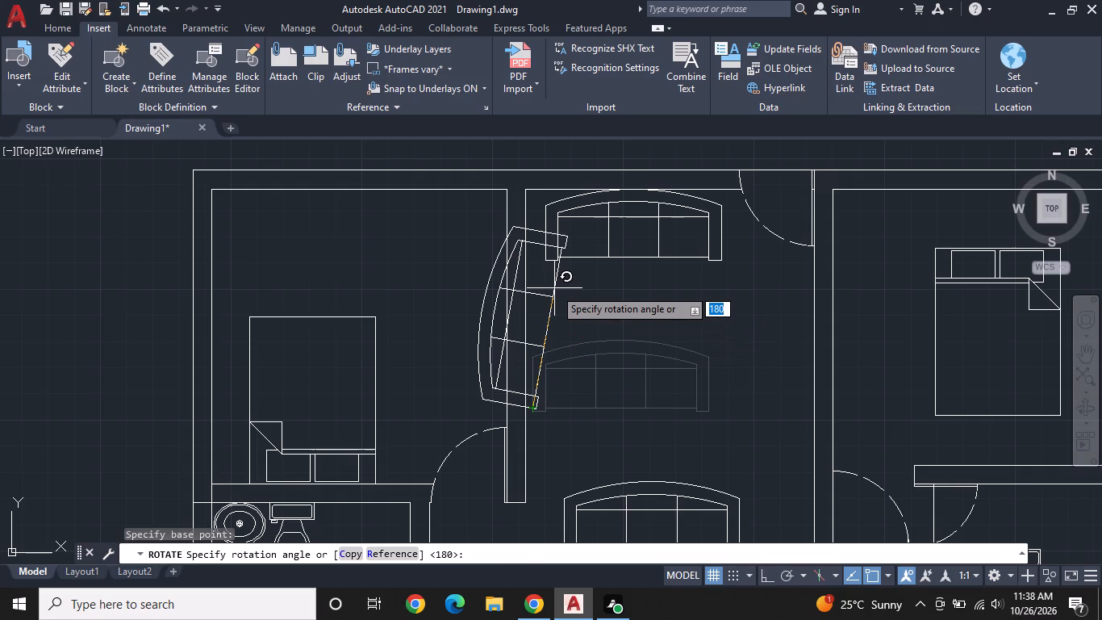
key(F8)
click(536, 316)
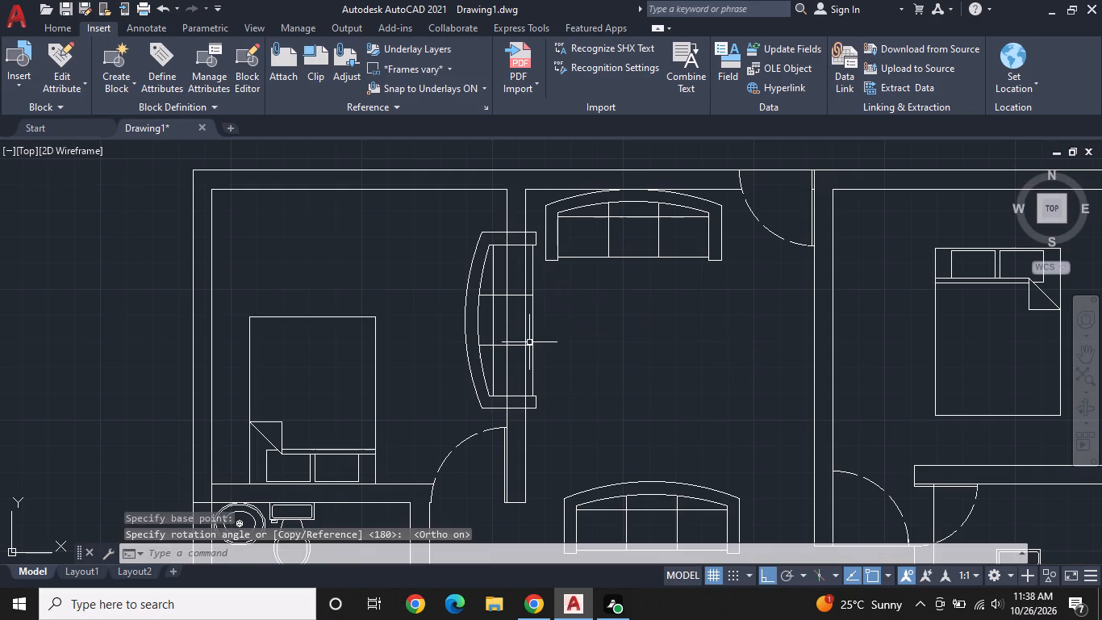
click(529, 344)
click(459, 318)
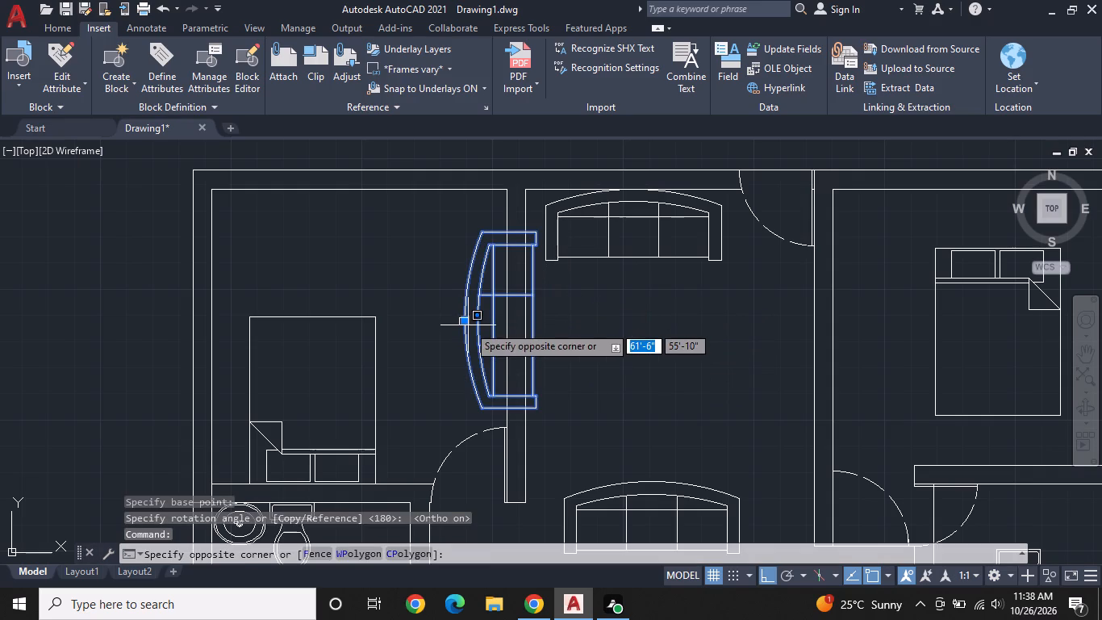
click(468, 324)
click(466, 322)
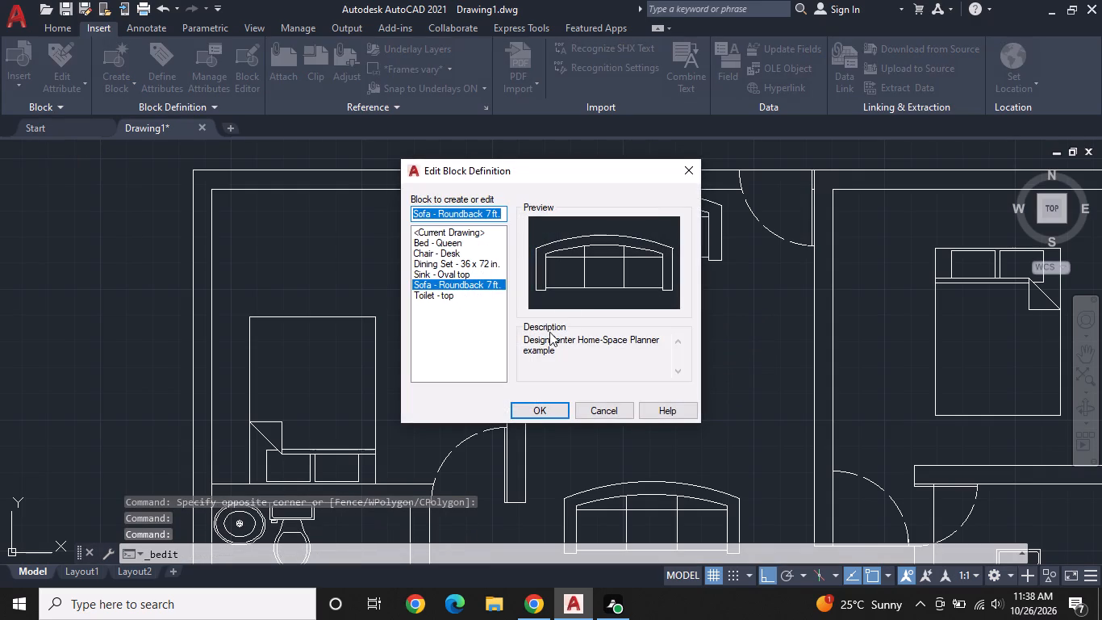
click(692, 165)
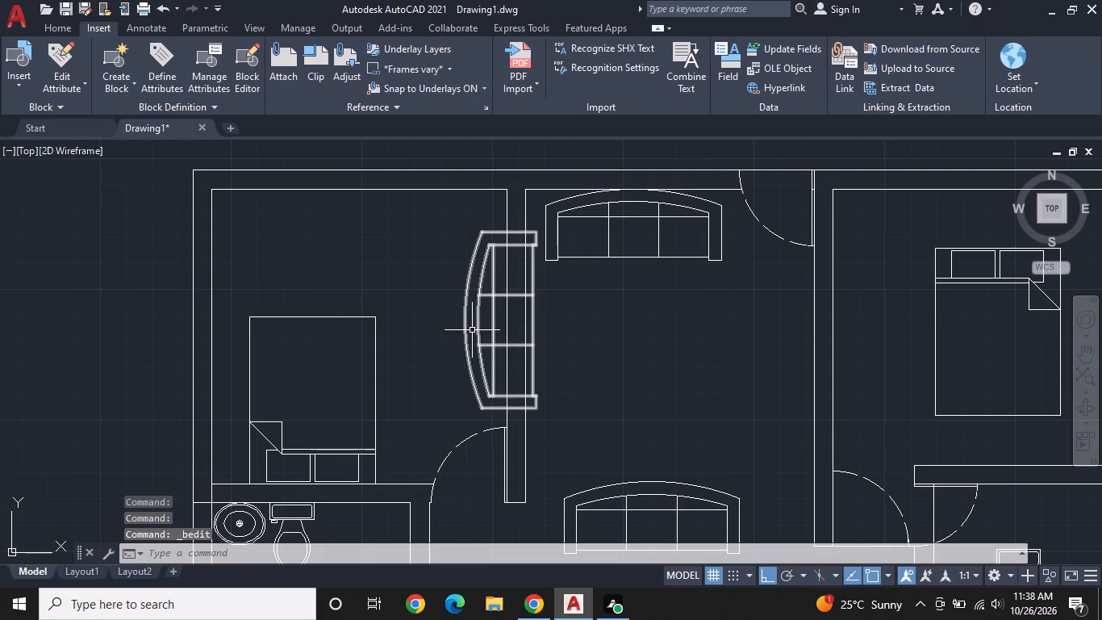
Move the rotated second sofa so its back rests against the central room's west wall, between the first and third sofas.
click(471, 330)
click(453, 337)
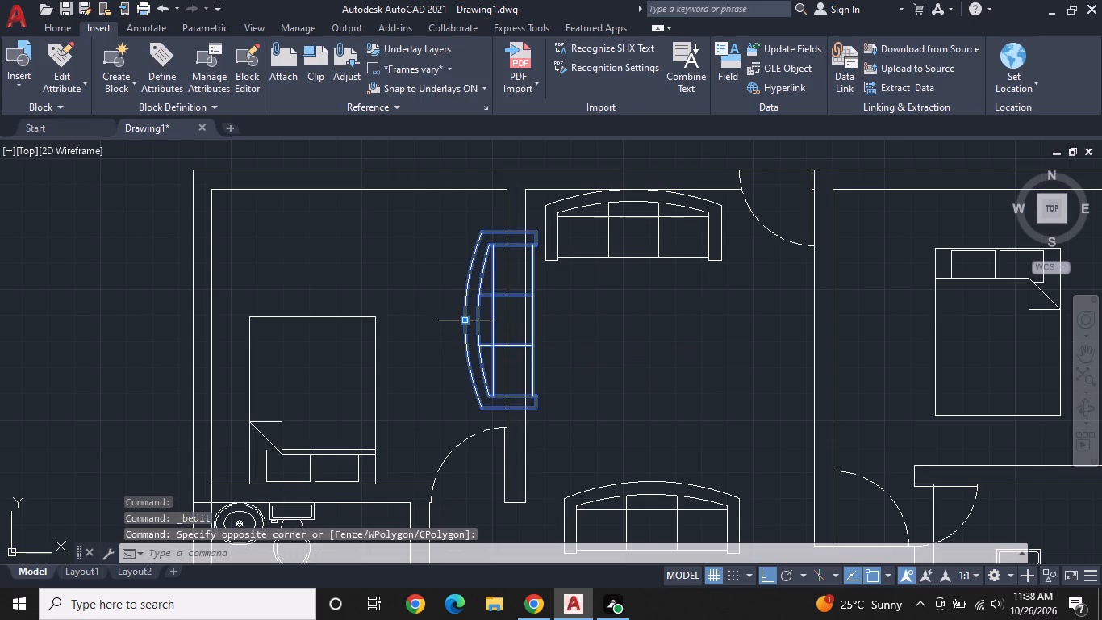
click(465, 324)
key(F8)
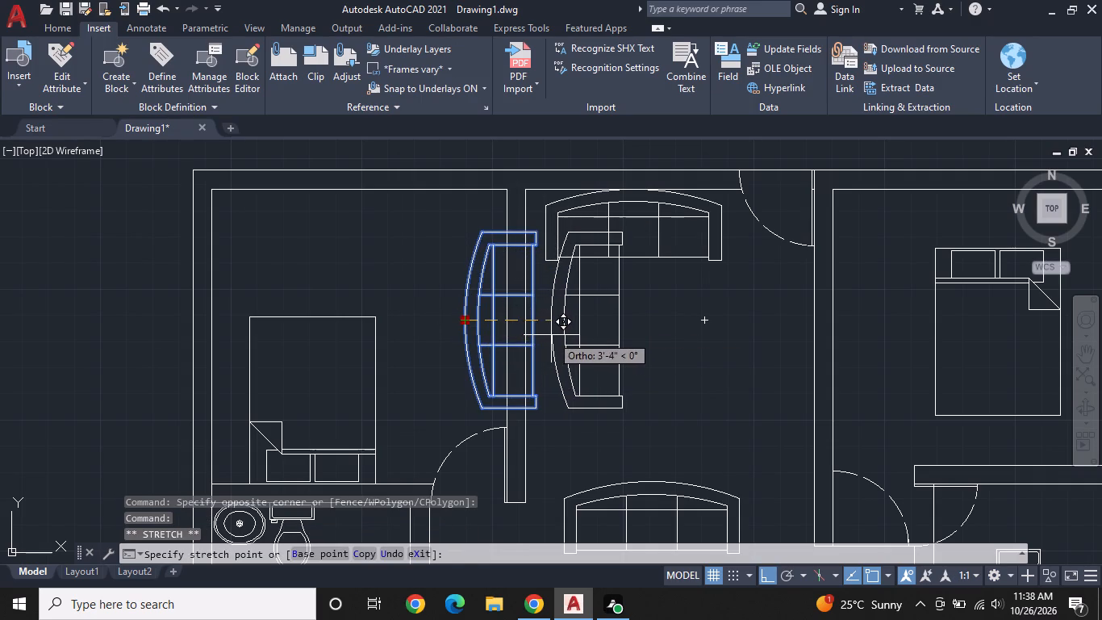
click(528, 381)
key(Escape)
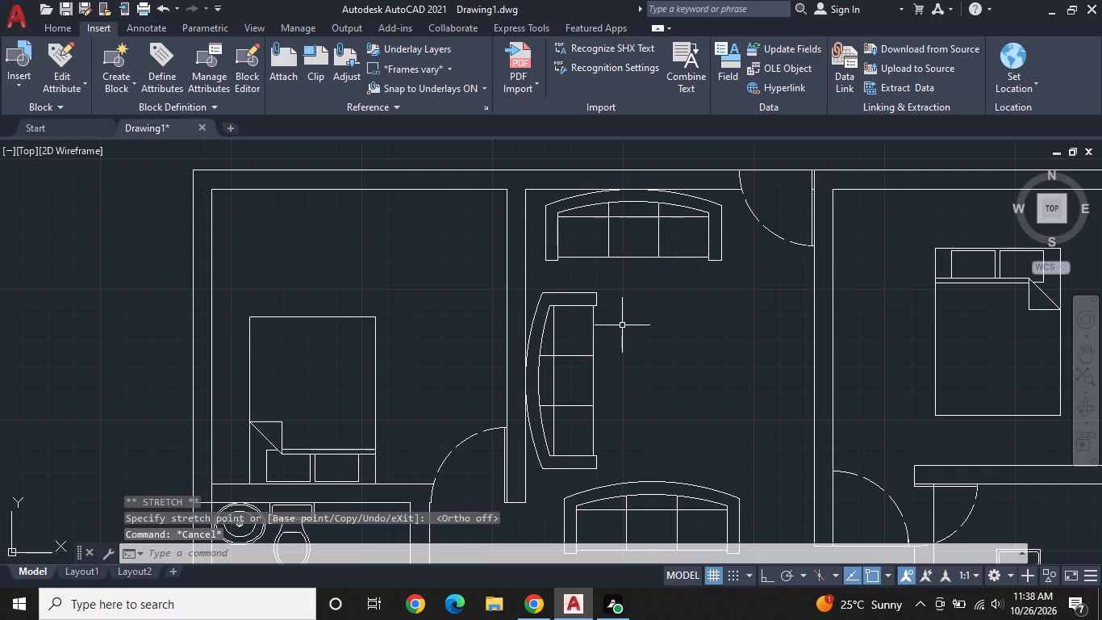
Rotate the third sofa, just north of the dining set, 180° about its southeast corner so its seats face north.
middle_drag(702, 341, 689, 256)
scroll(701, 288, down, 1)
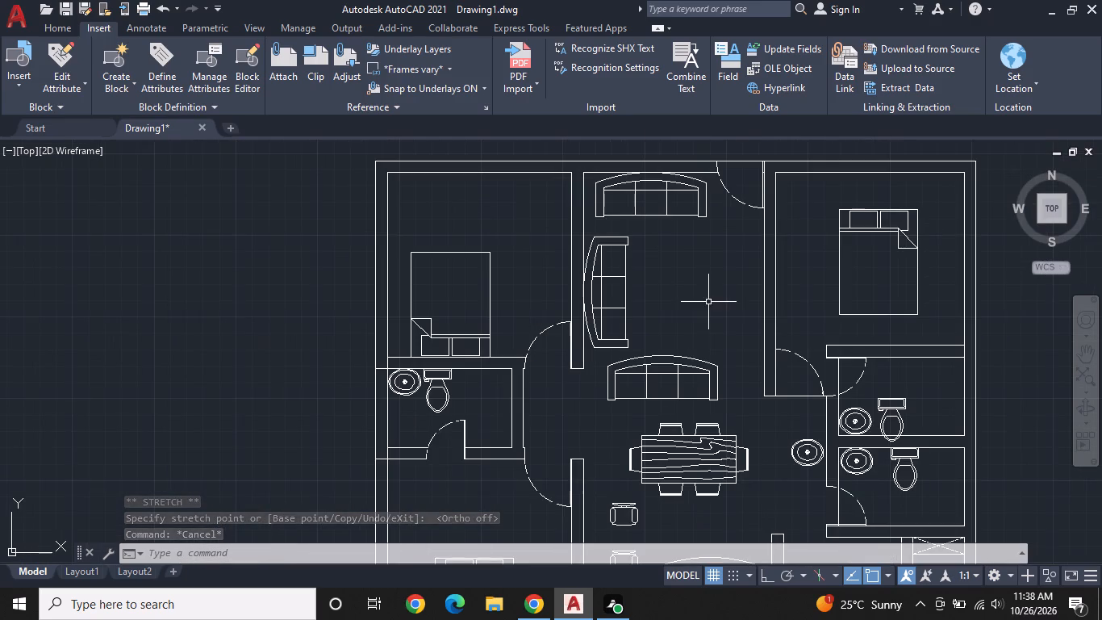
middle_drag(673, 307, 606, 265)
click(628, 333)
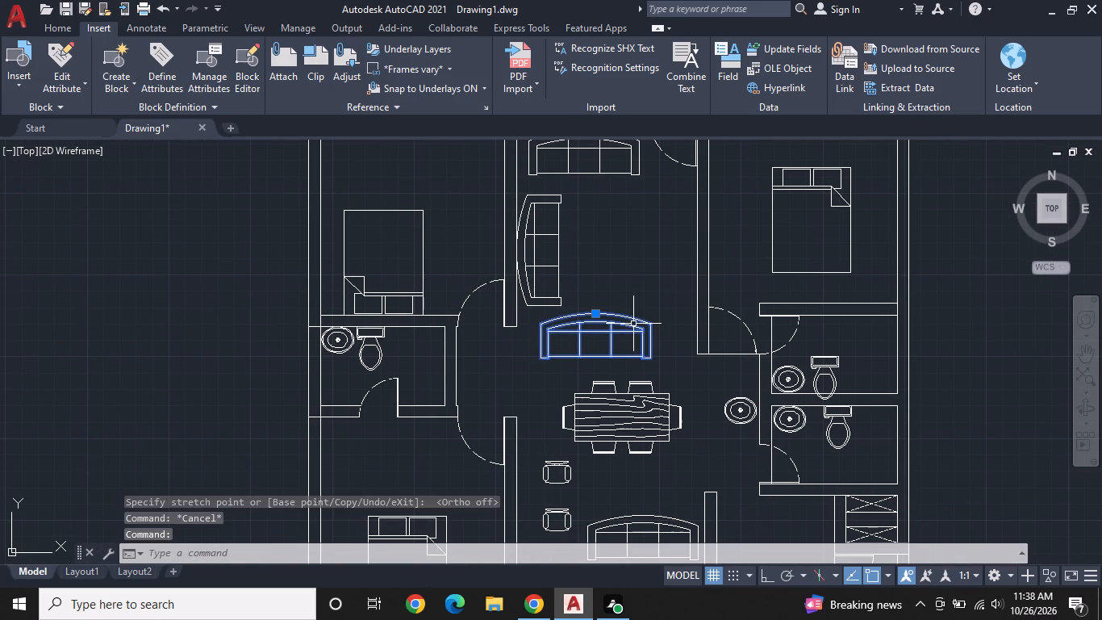
right_click(634, 323)
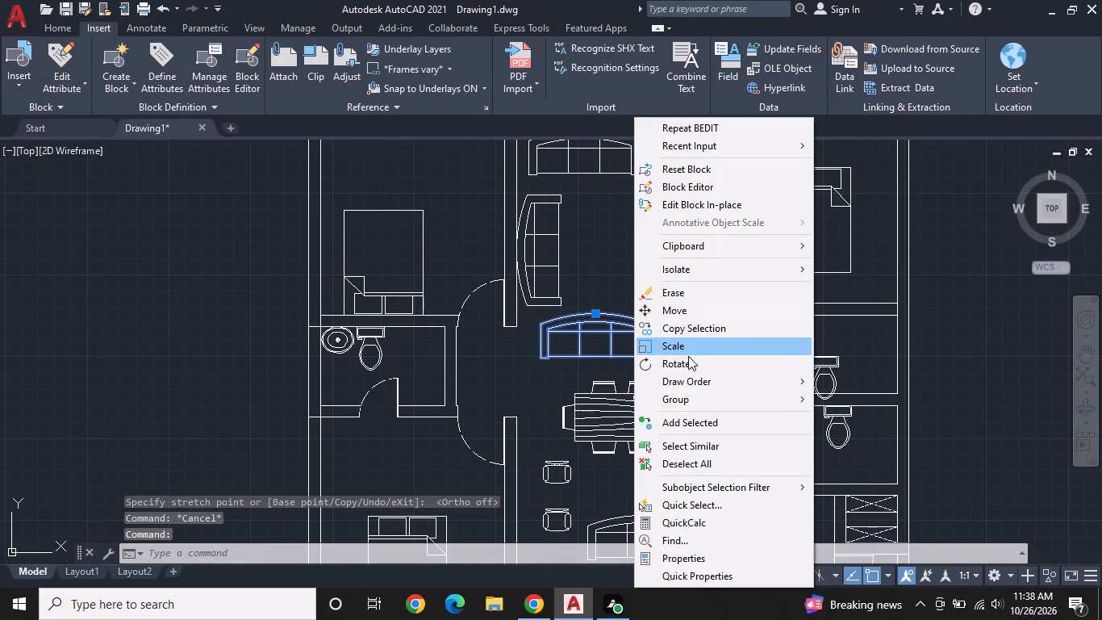
click(696, 365)
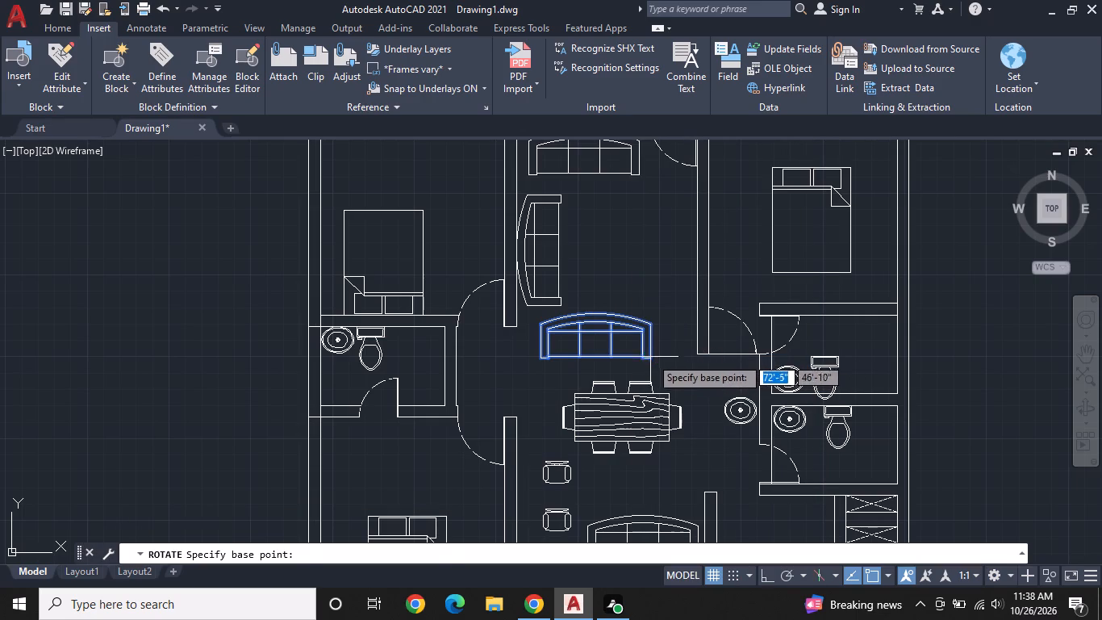
click(649, 356)
key(F8)
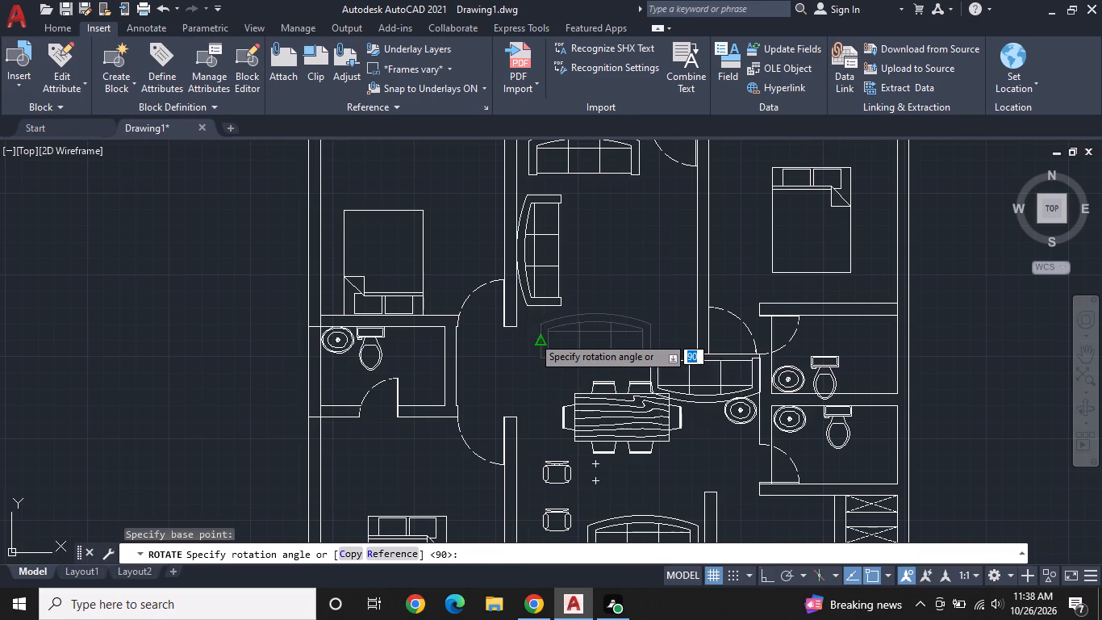
click(622, 367)
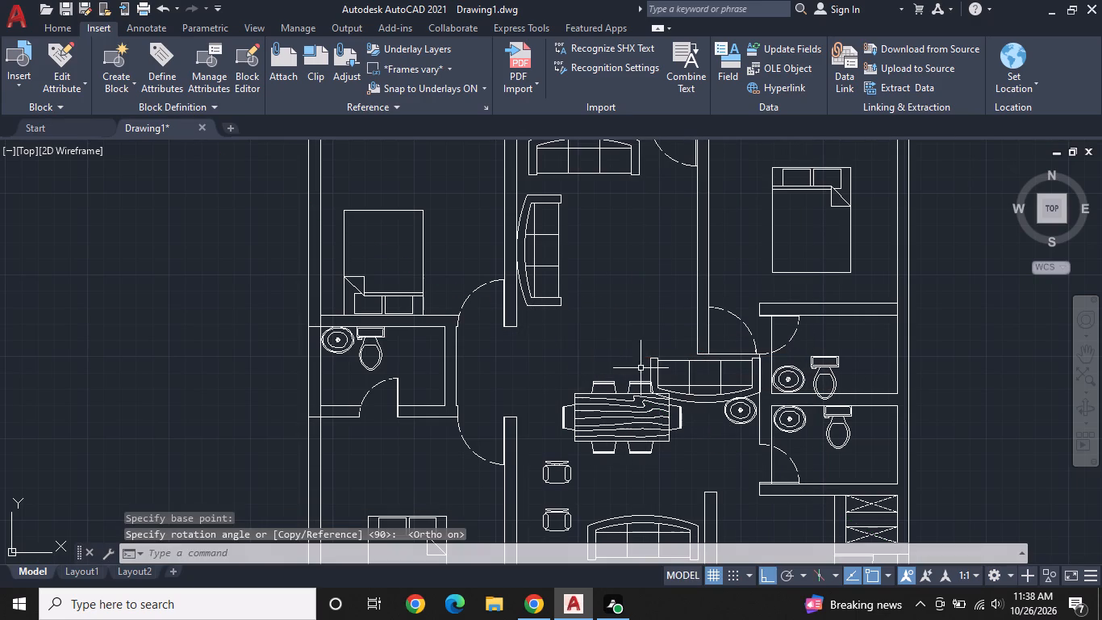
Move the rotated third sofa back to the middle of the central room, just north of the dining set.
click(655, 367)
click(660, 363)
click(663, 355)
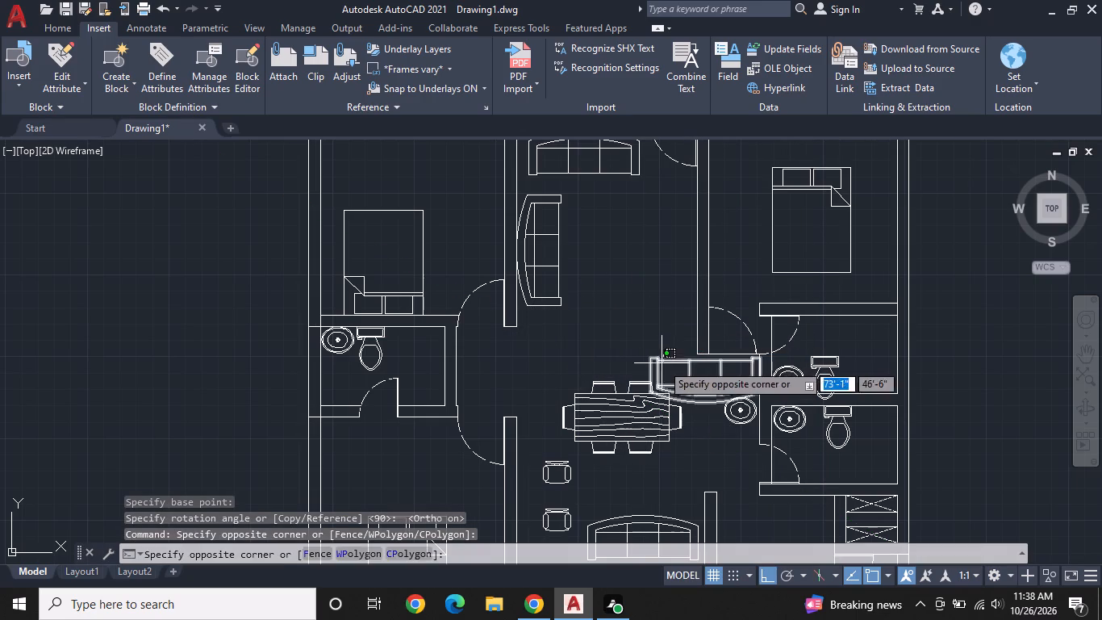
click(661, 365)
click(709, 404)
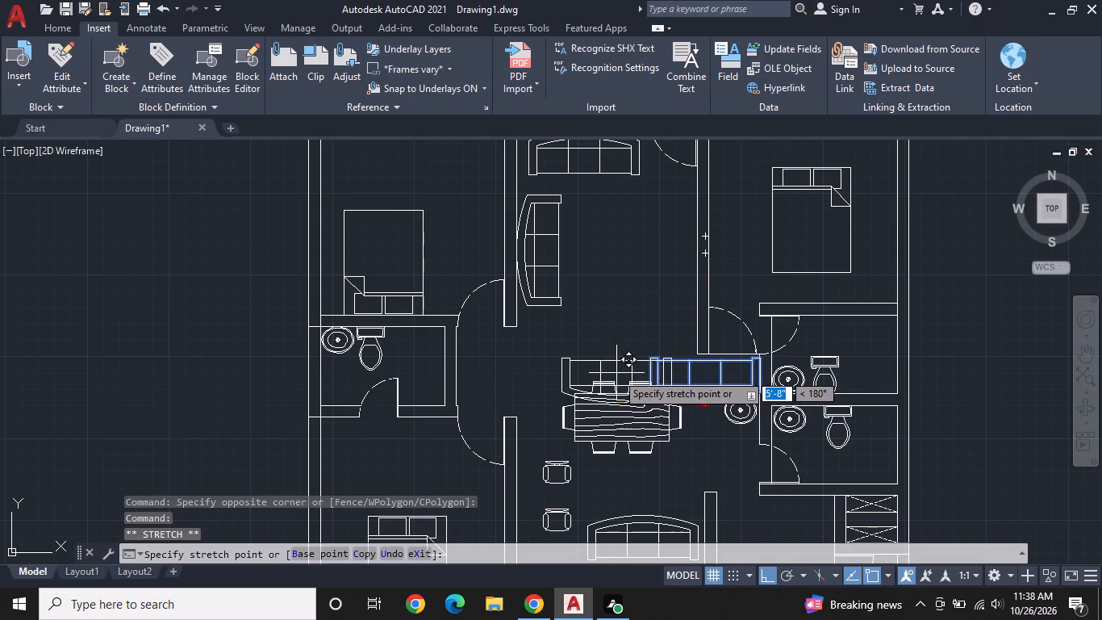
key(F8)
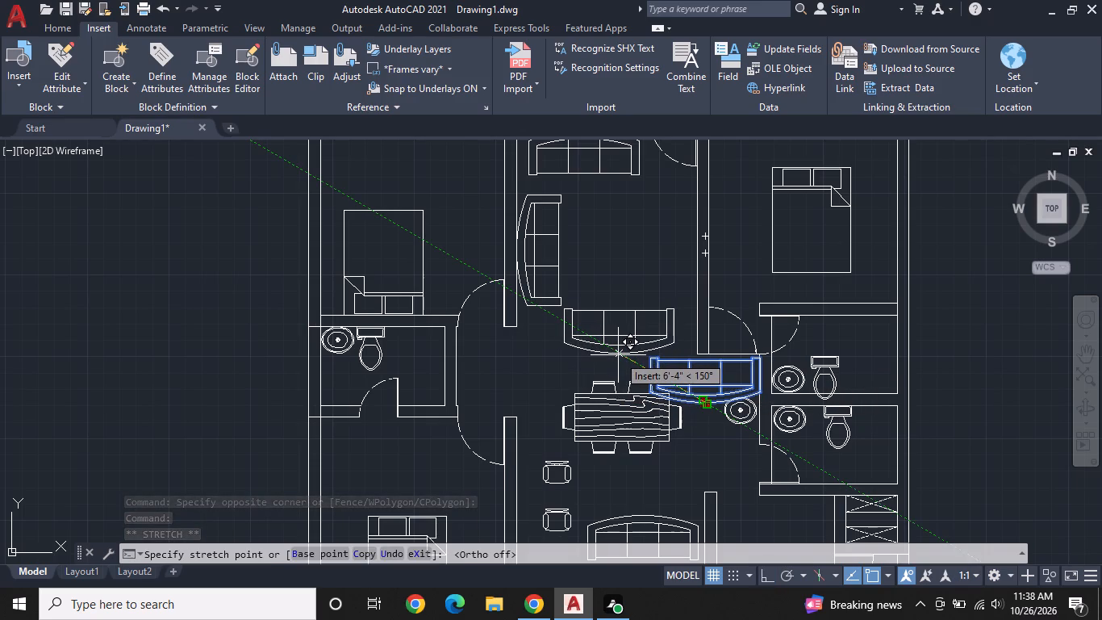
click(618, 355)
key(Escape)
Scale down the sofa on the central room's west side about its northeast corner to about 70% of its length.
middle_drag(609, 277, 591, 296)
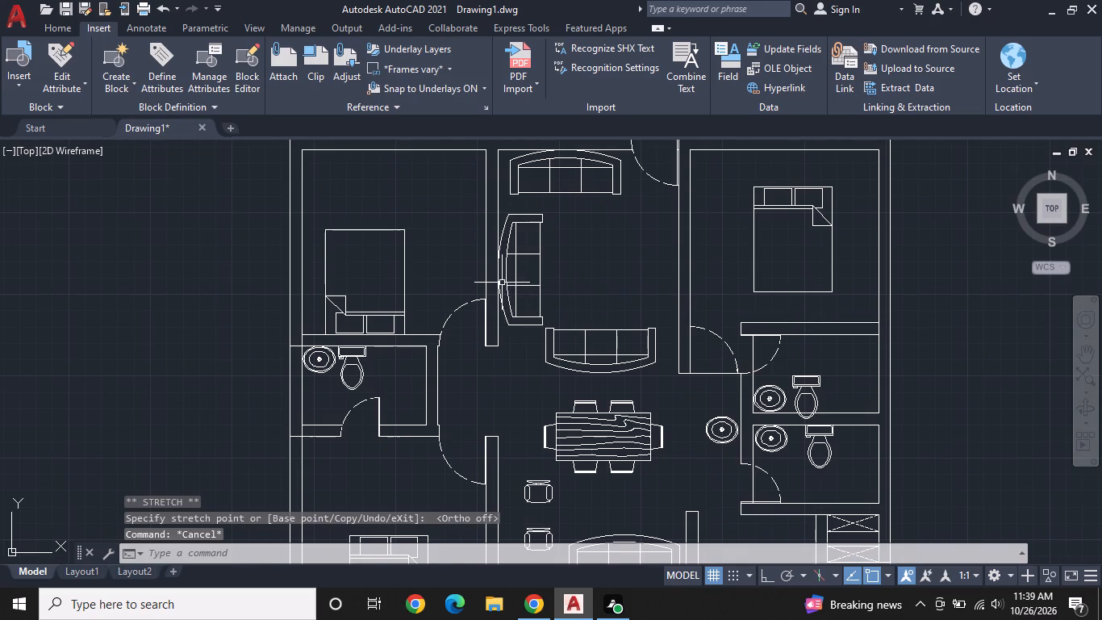
click(502, 283)
click(511, 272)
click(520, 262)
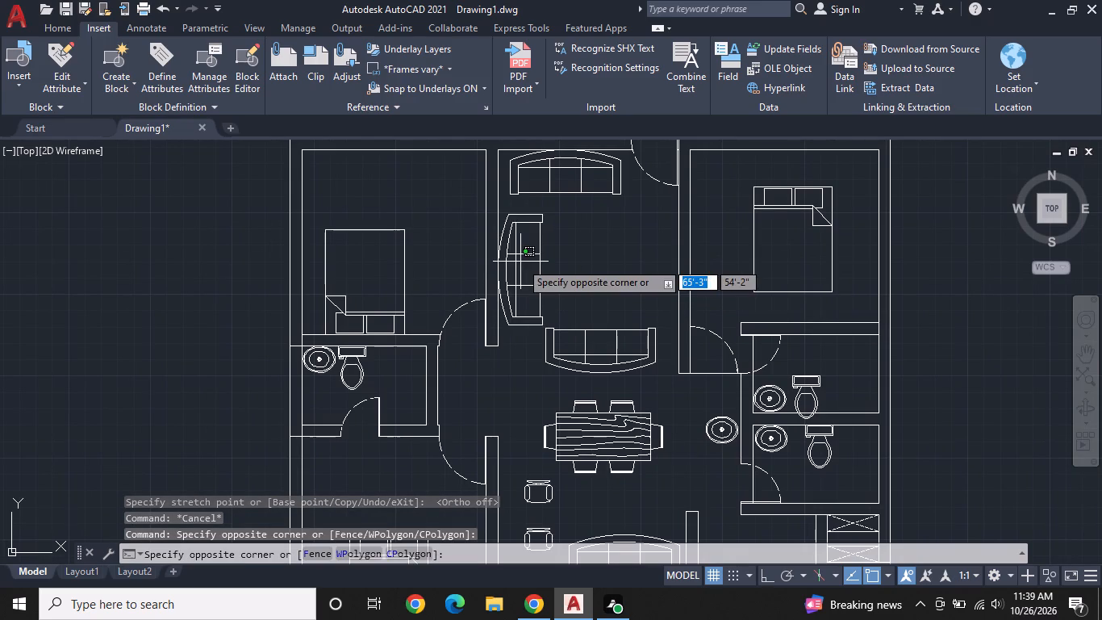
click(519, 258)
click(517, 254)
right_click(517, 253)
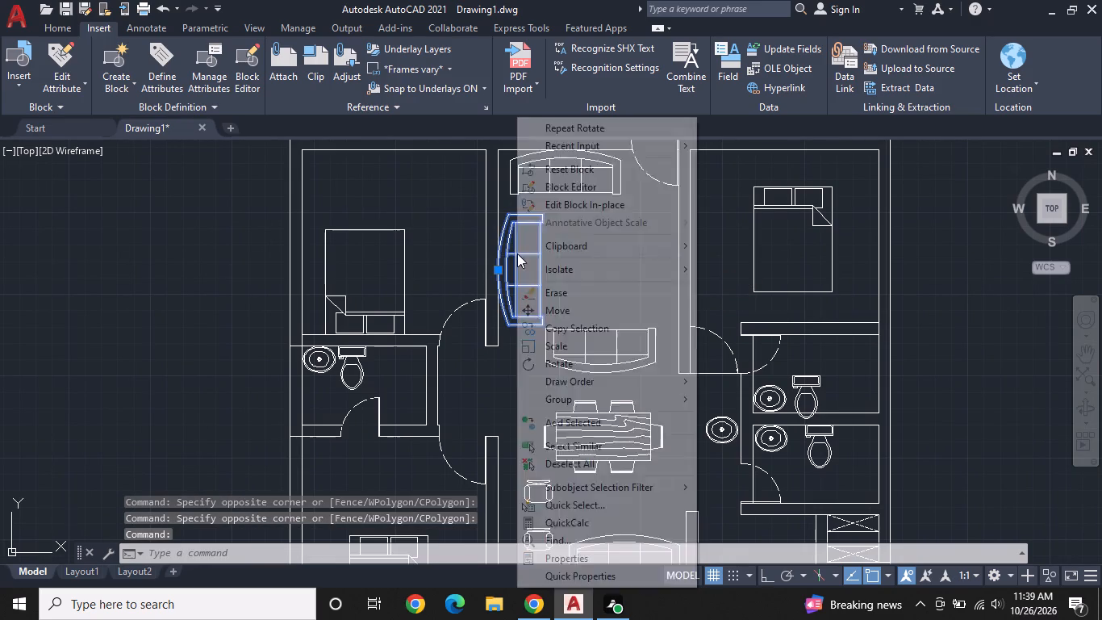
click(578, 350)
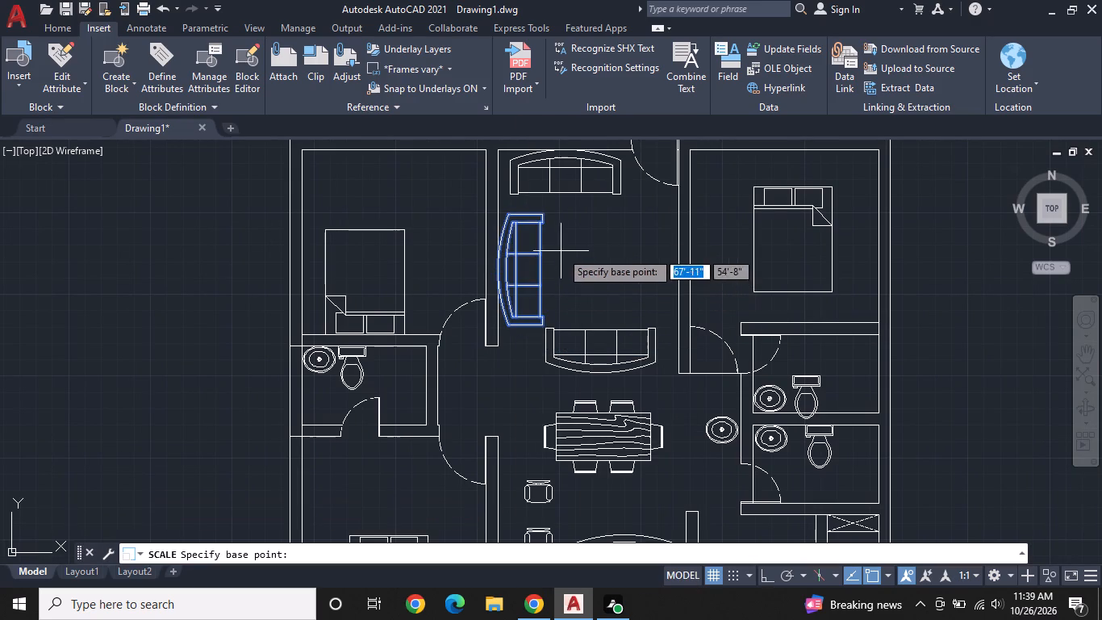
click(537, 213)
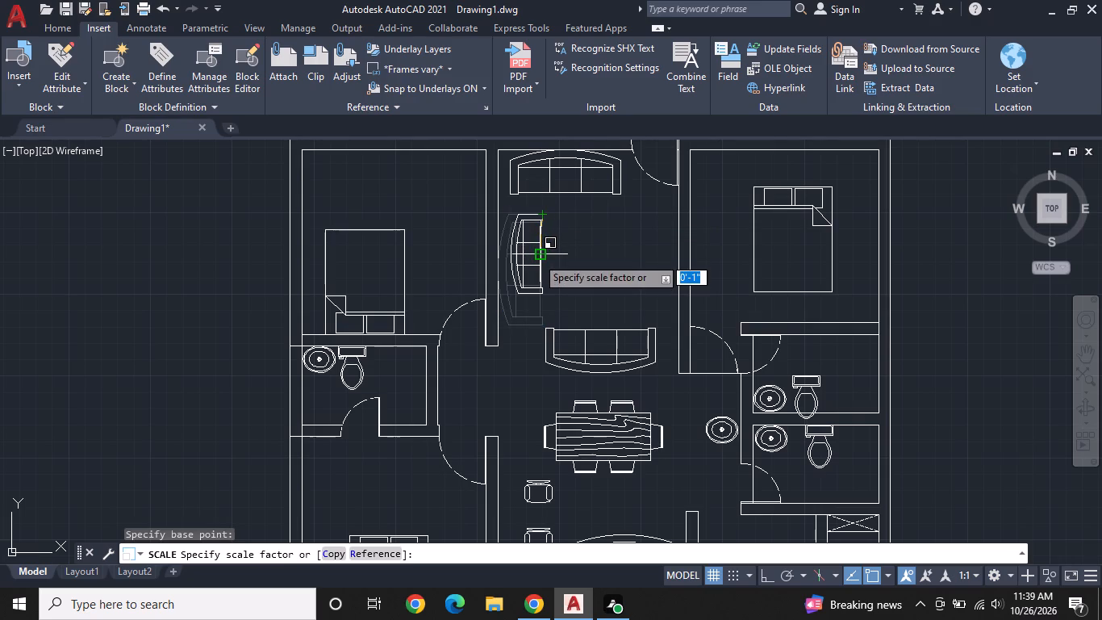
click(536, 257)
Scale down the sofa just north of the dining set about its northwest corner to a slightly shorter length.
click(588, 343)
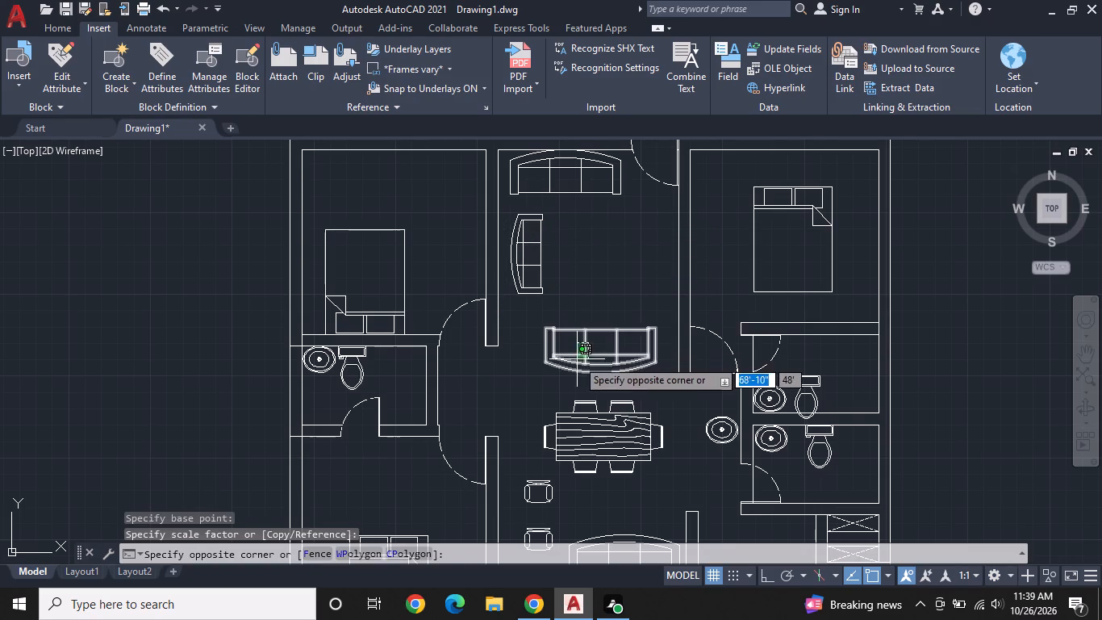
click(577, 359)
right_click(566, 334)
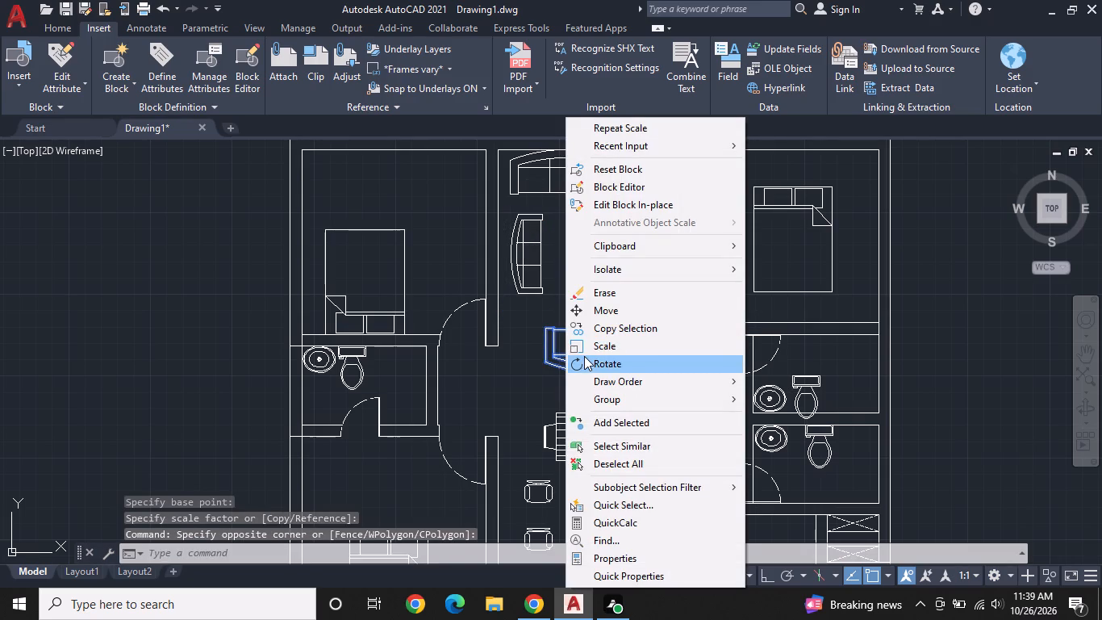
click(586, 343)
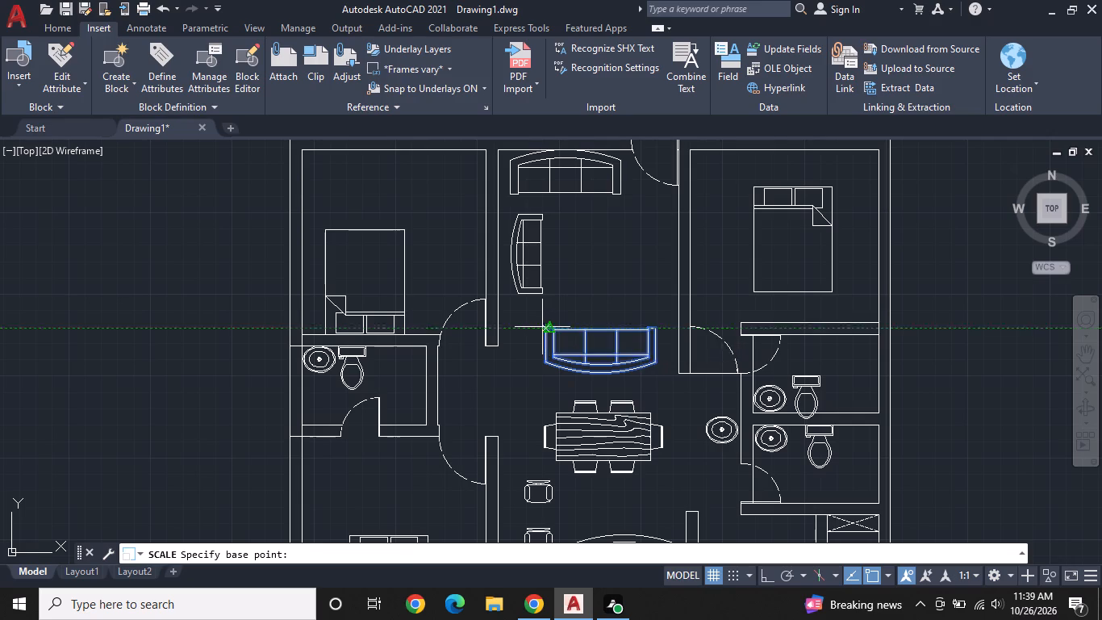
click(542, 327)
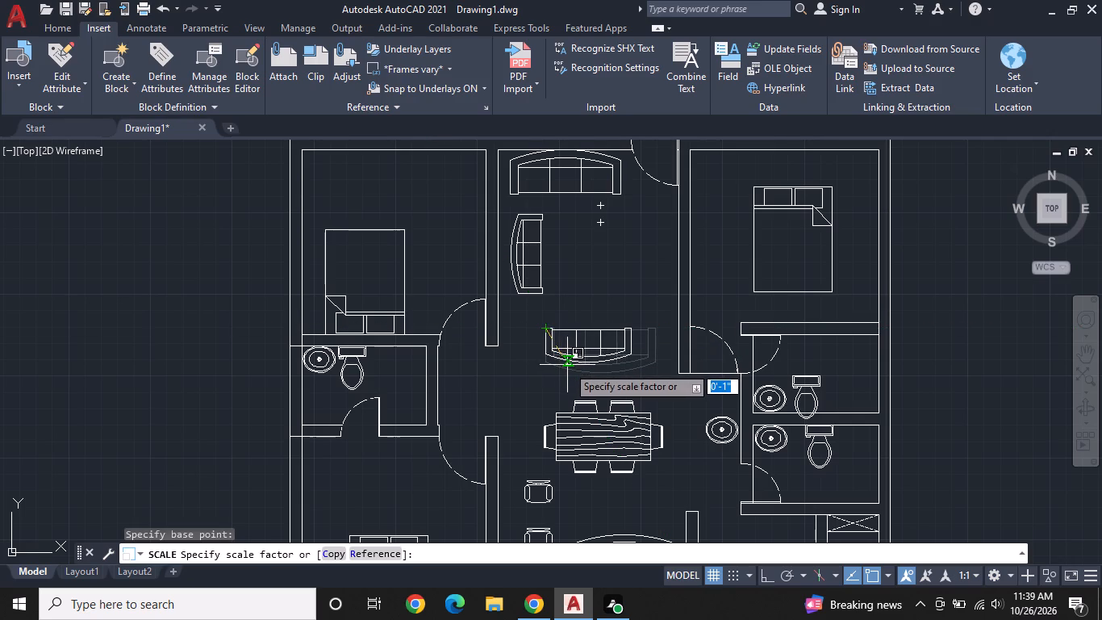
click(567, 366)
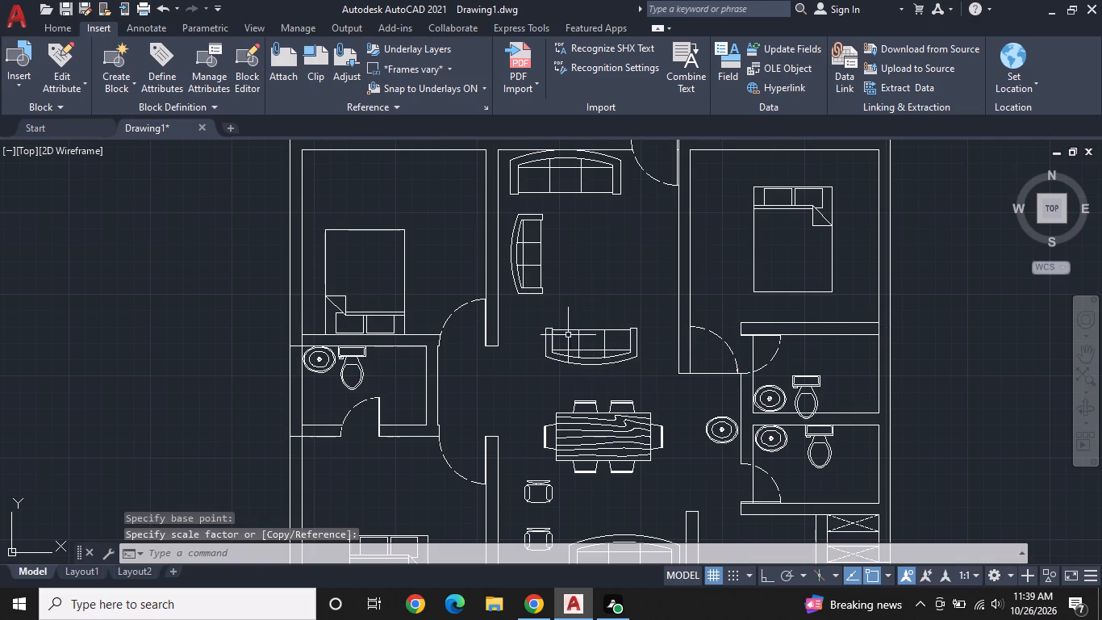
Move the reduced sofa slightly northwest, away from the dining set and closer to the west-side sofa.
click(591, 363)
click(592, 362)
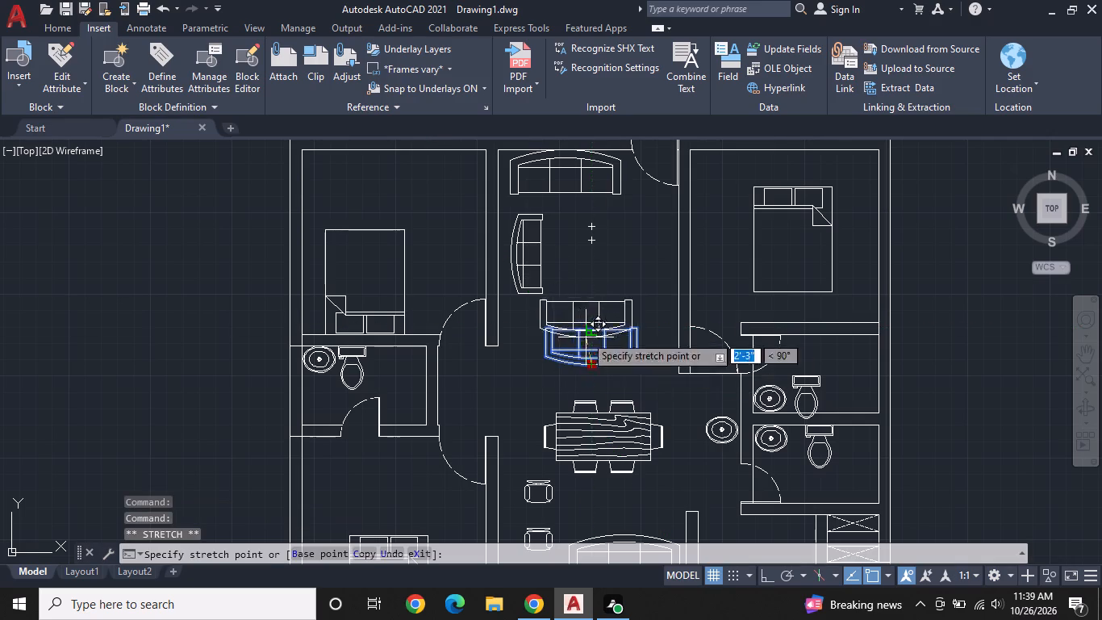
click(582, 349)
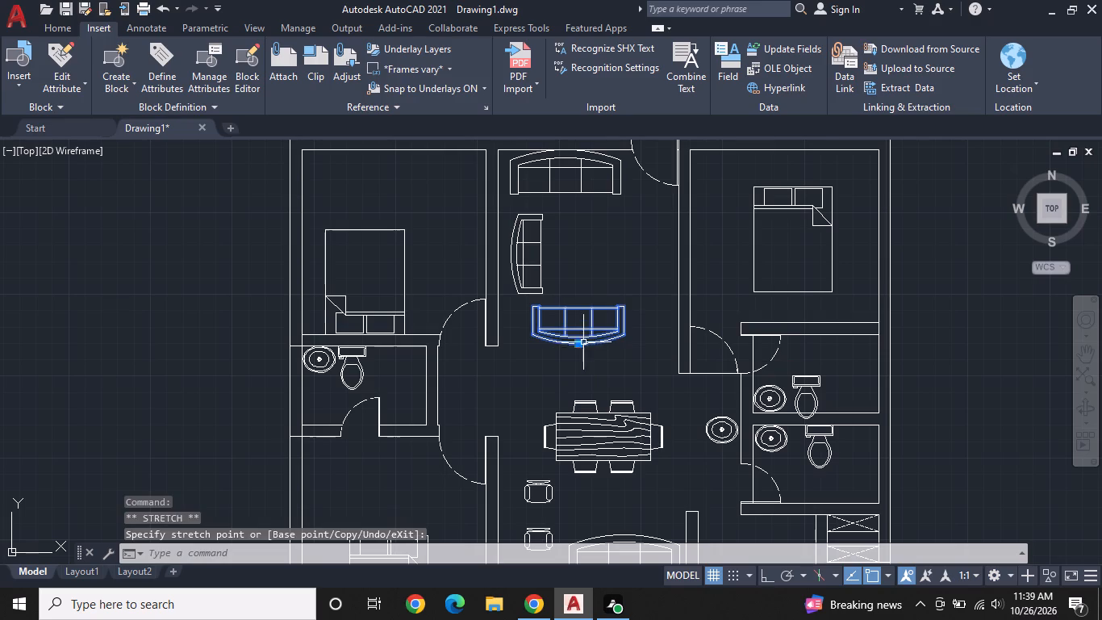
key(Escape)
Scale down the sofa at the central room's north wall about its southeast corner to roughly match the other two.
click(614, 194)
right_click(614, 194)
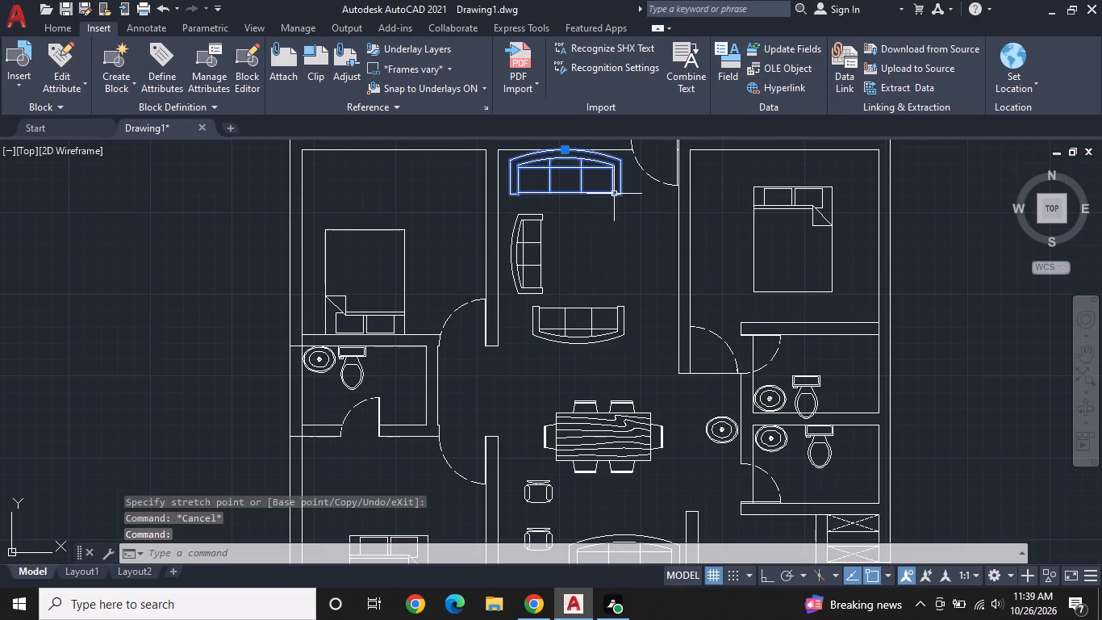
click(666, 350)
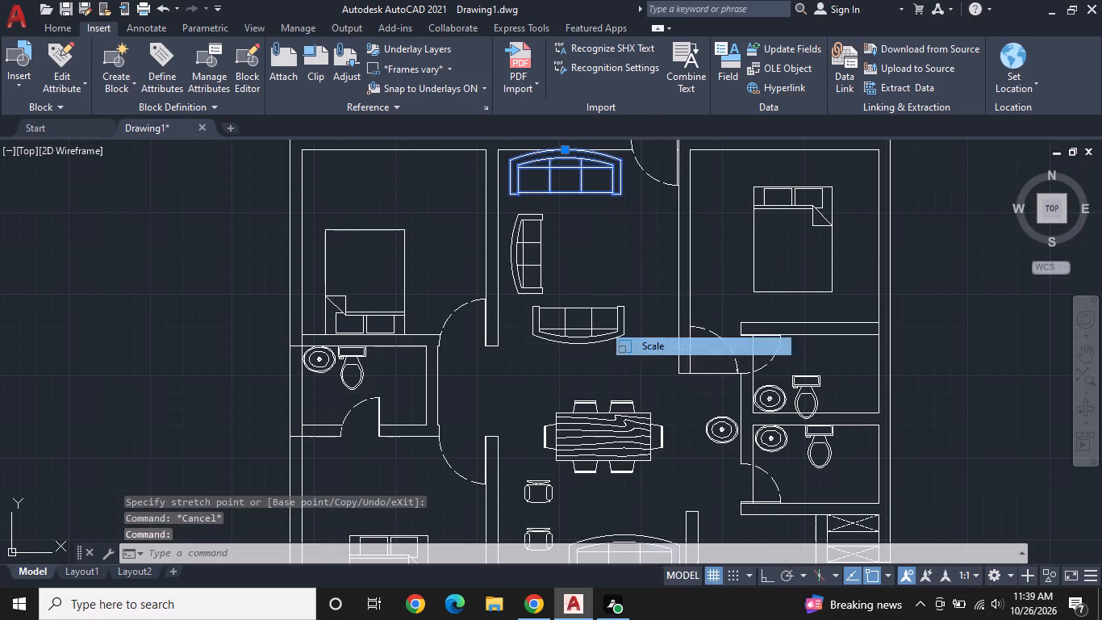
click(625, 199)
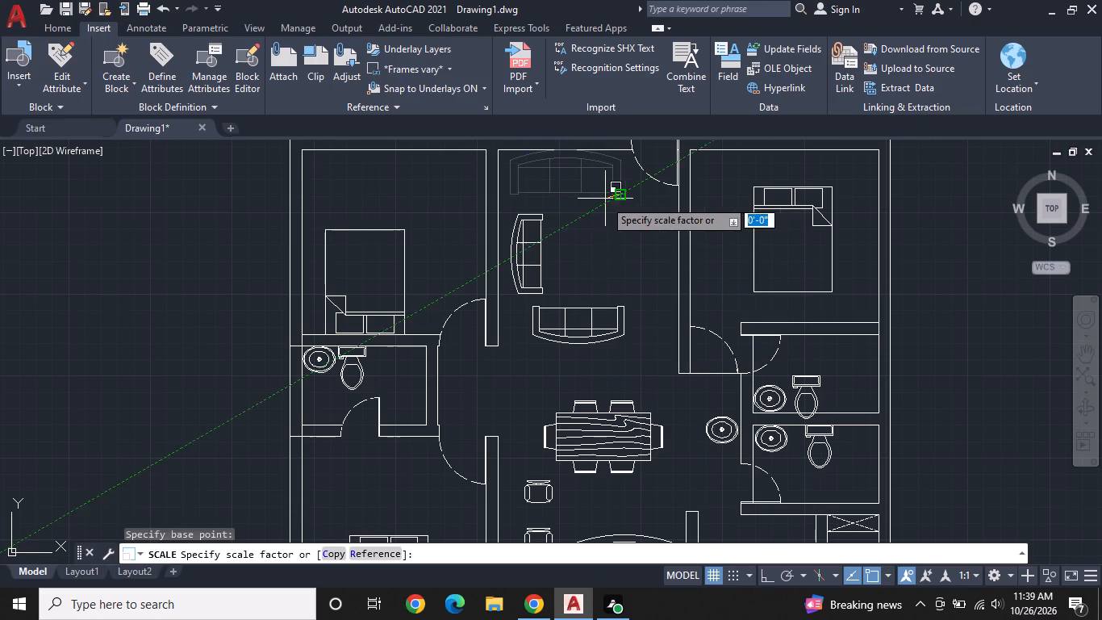
click(578, 202)
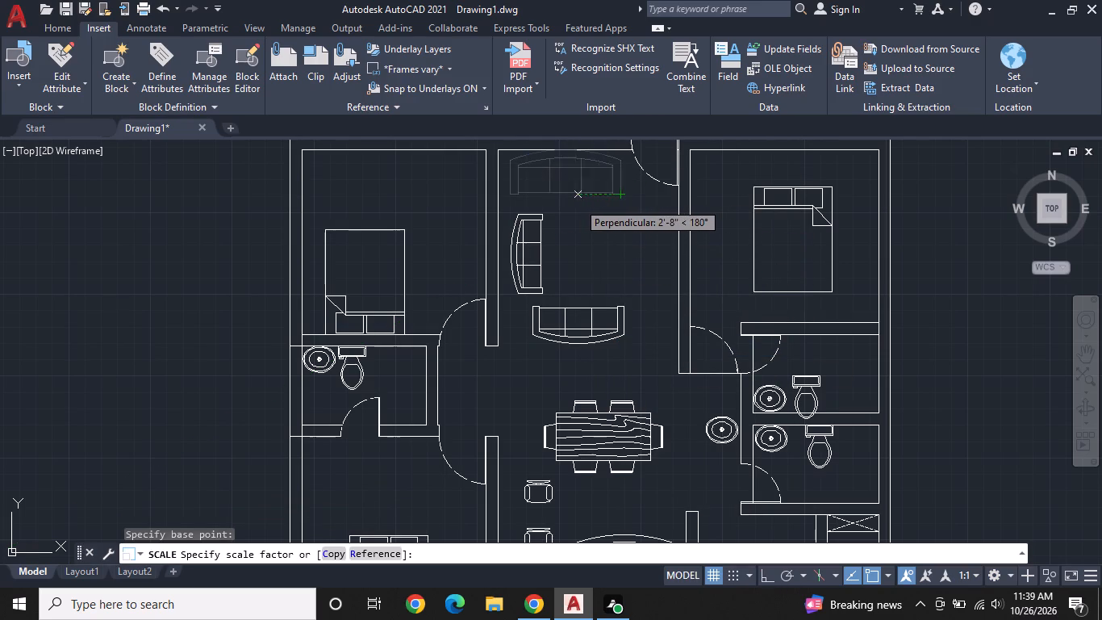
key(Escape)
Rotate the northeast bedroom's bed 180° about its northeast corner so the pillows are at its south end.
middle_drag(683, 266, 568, 284)
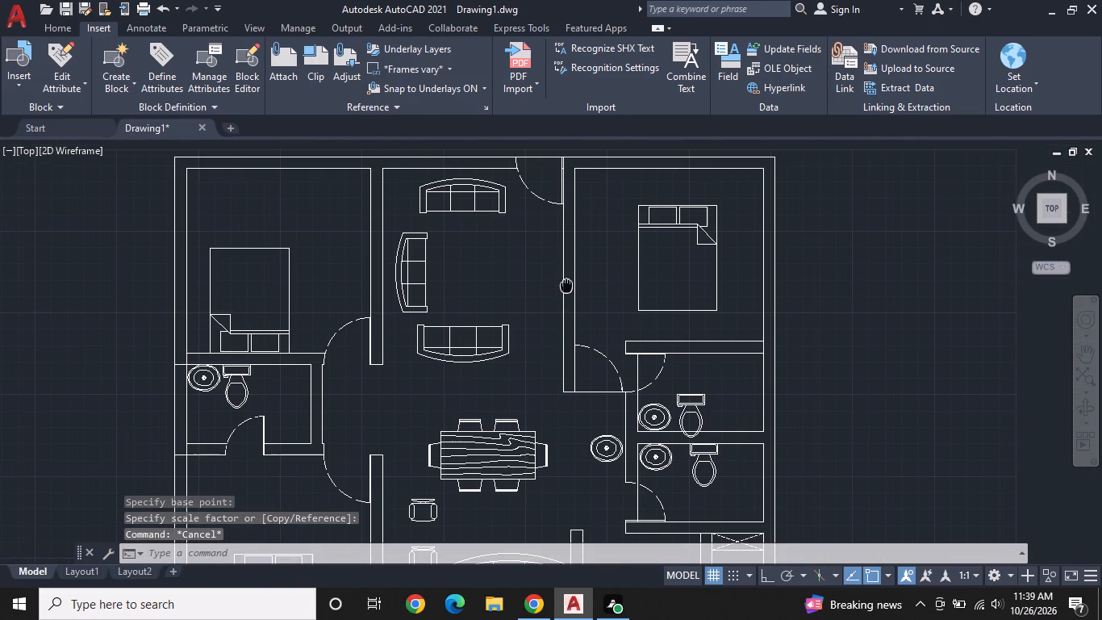
click(696, 218)
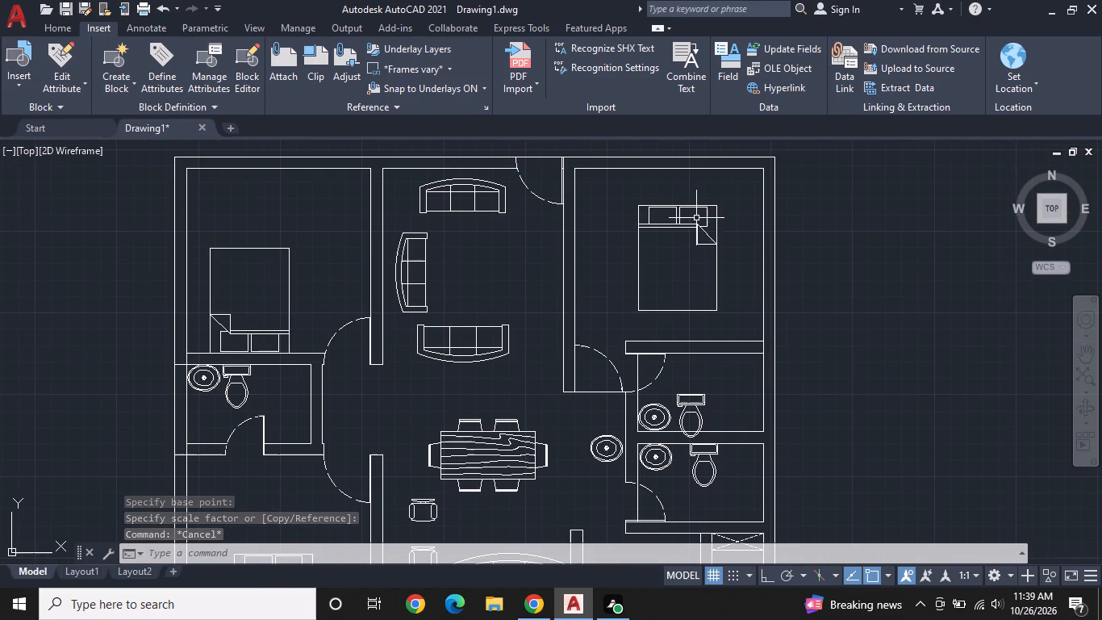
click(697, 241)
click(699, 232)
right_click(699, 232)
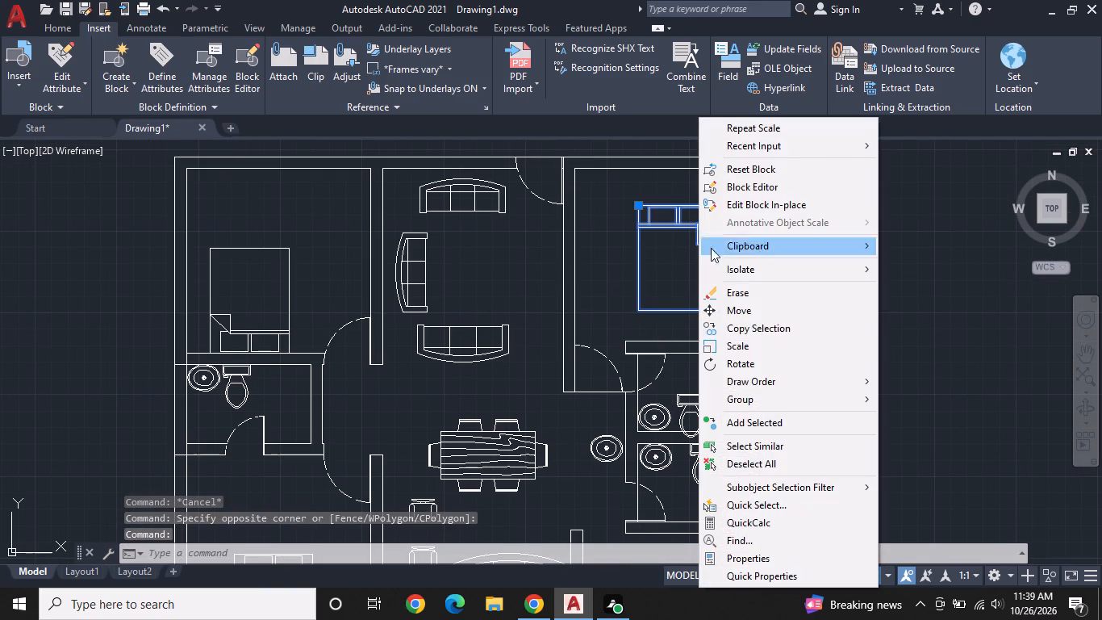
click(785, 360)
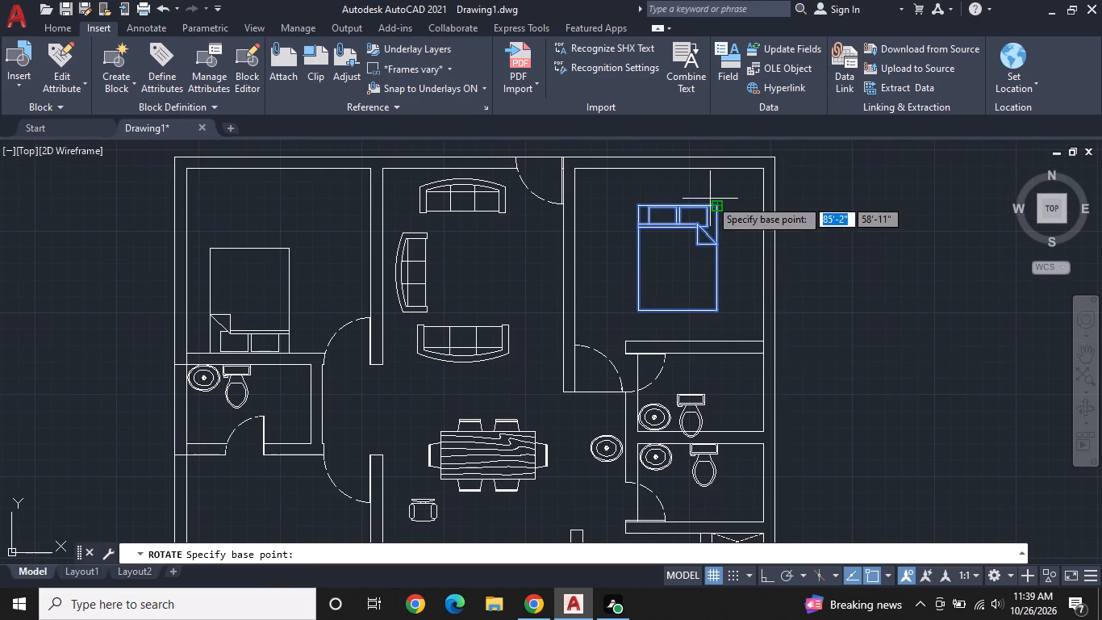
click(717, 207)
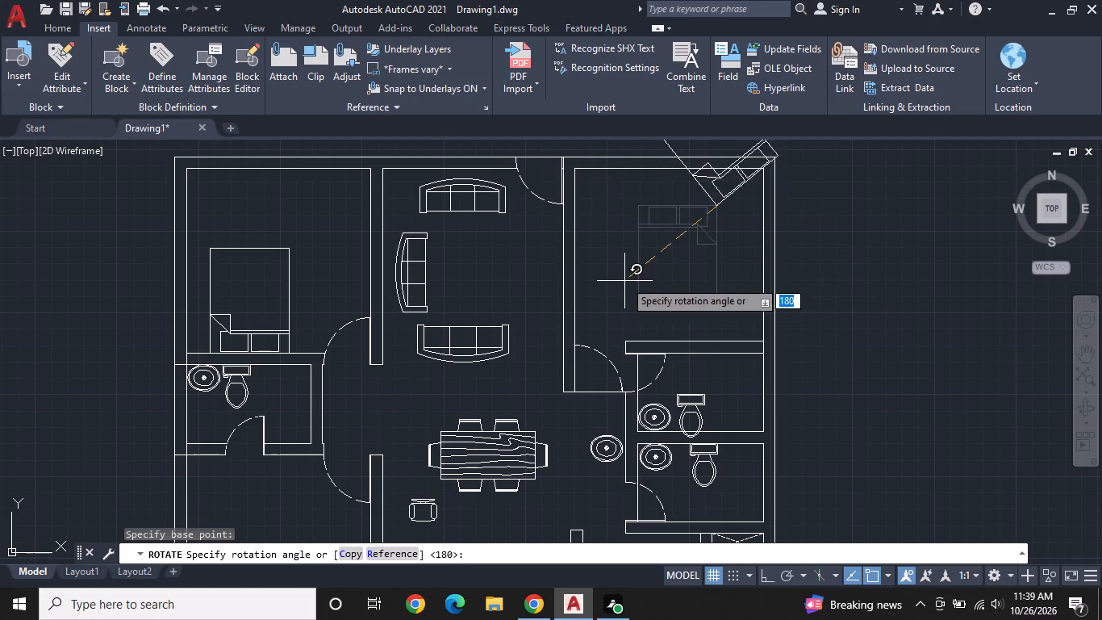
key(F8)
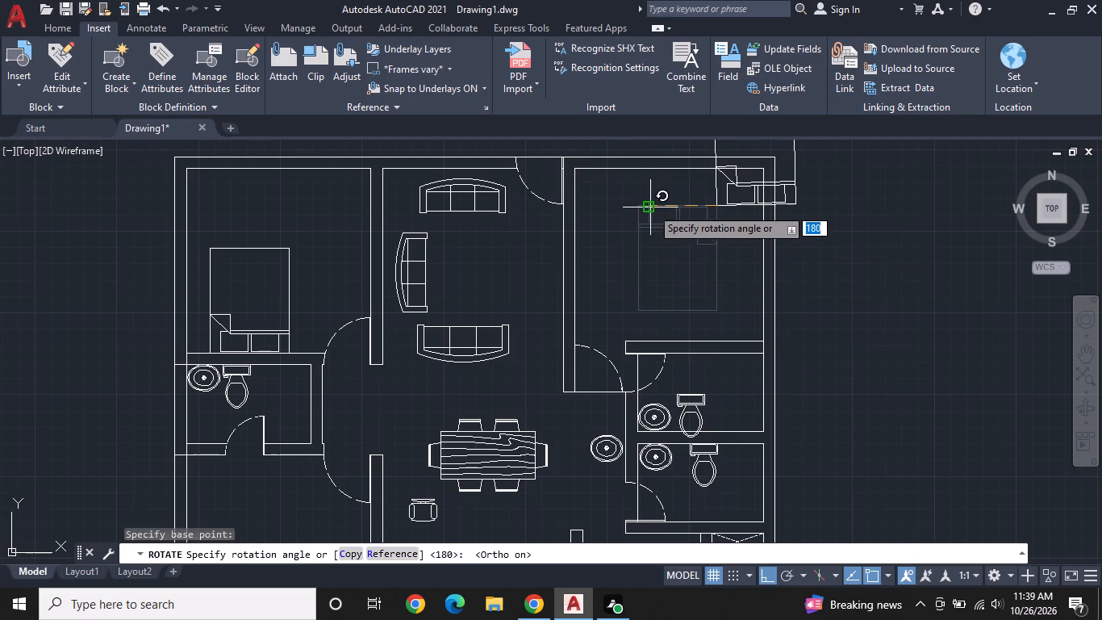
click(685, 204)
Move the rotated bed back into the northeast bedroom with its headboard against the south wall.
click(754, 203)
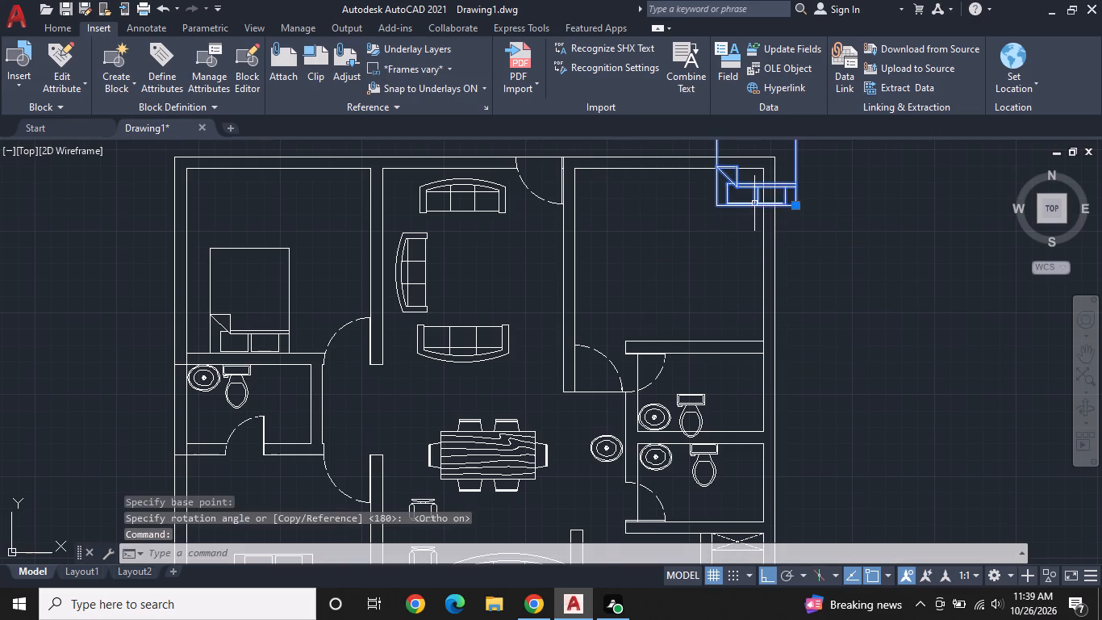
click(801, 208)
click(785, 204)
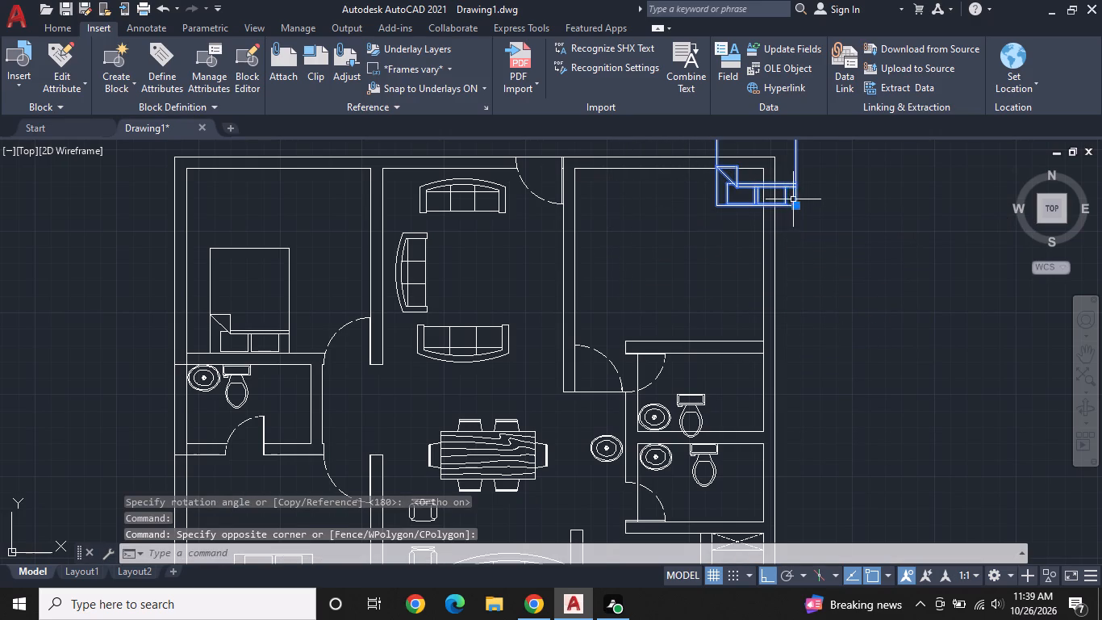
click(794, 203)
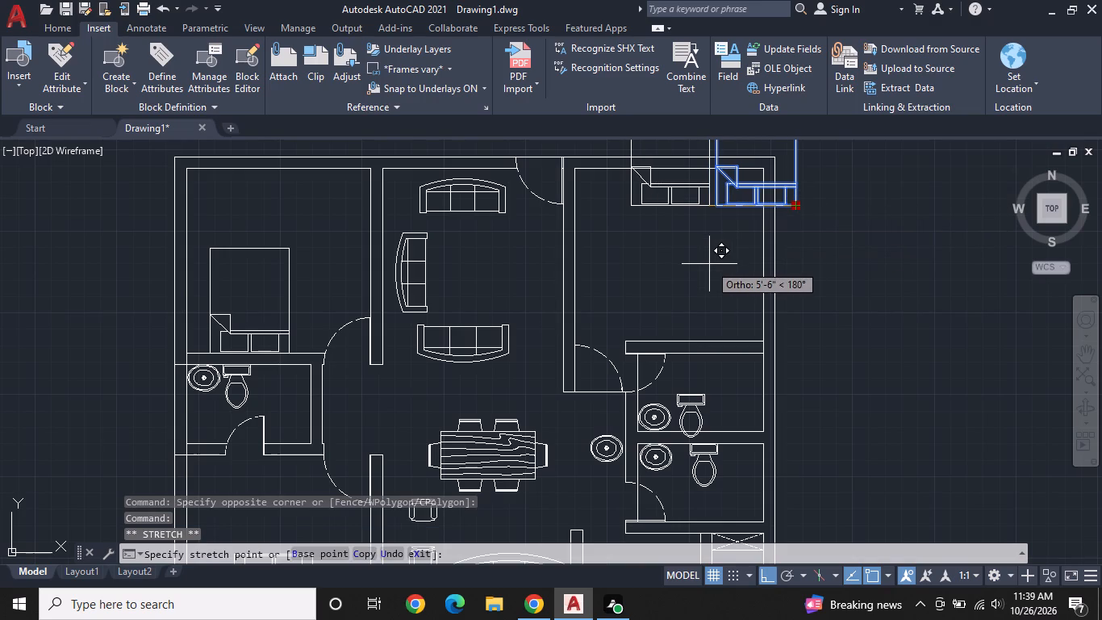
key(F8)
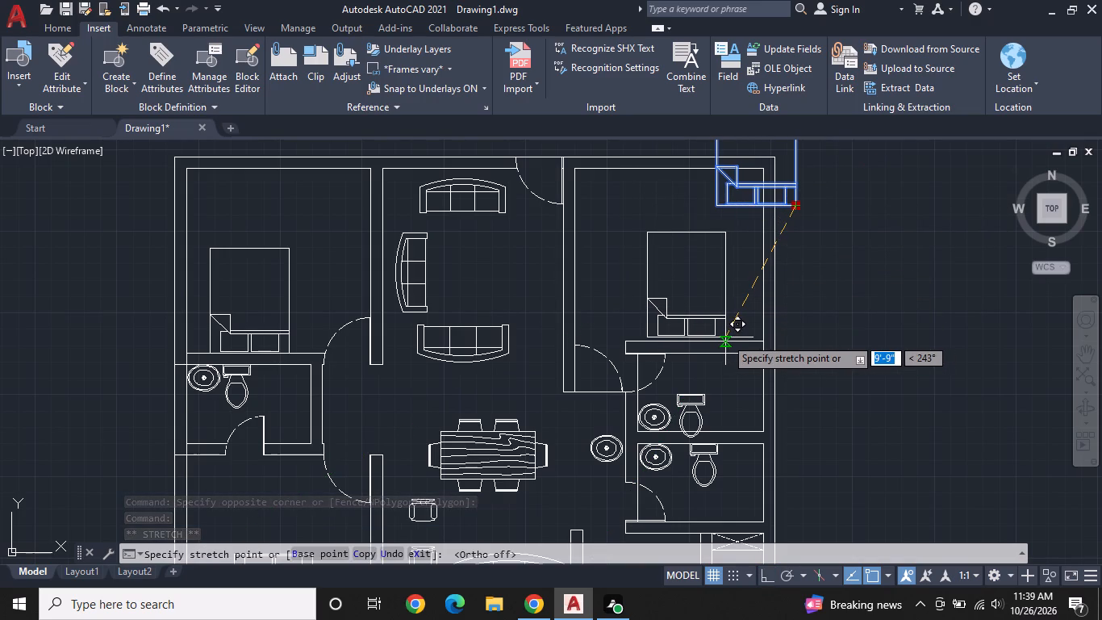
click(725, 338)
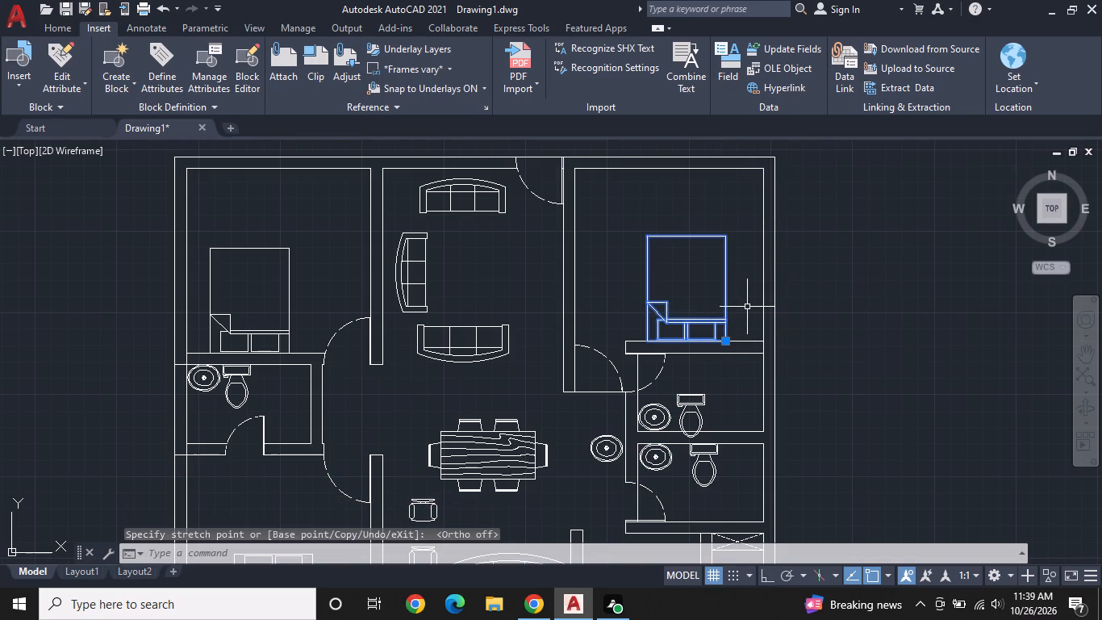
key(Escape)
Rotate the toilet in the northern of the two east bathrooms 180° about its tank's northeast corner.
middle_drag(737, 329, 811, 191)
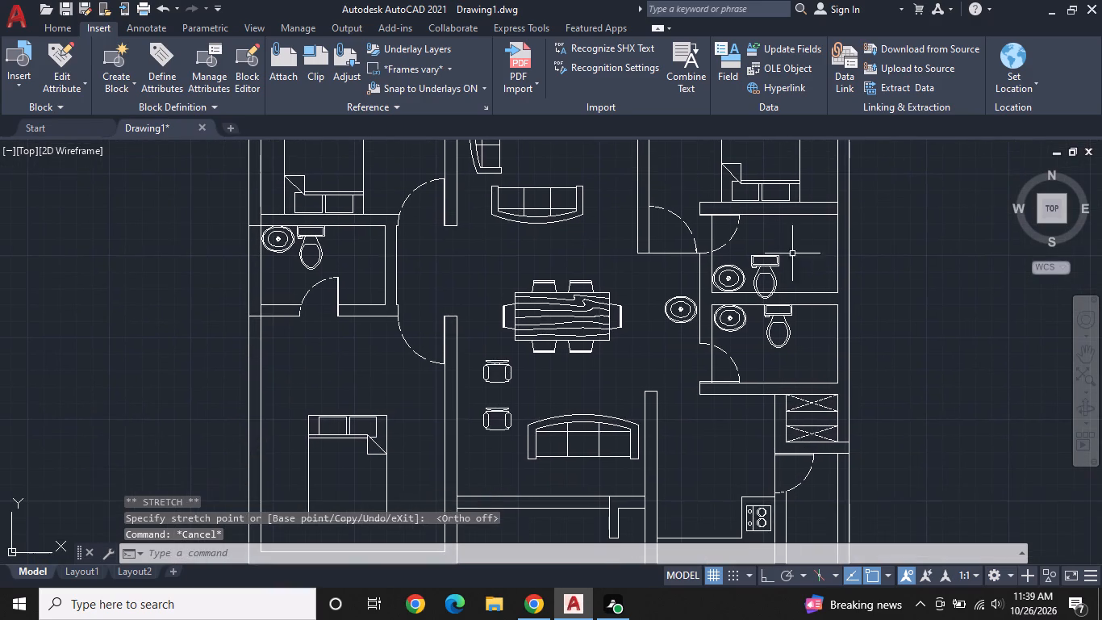
middle_drag(786, 274, 766, 206)
scroll(766, 206, up, 1)
middle_drag(766, 206, 749, 312)
scroll(742, 307, up, 1)
click(727, 286)
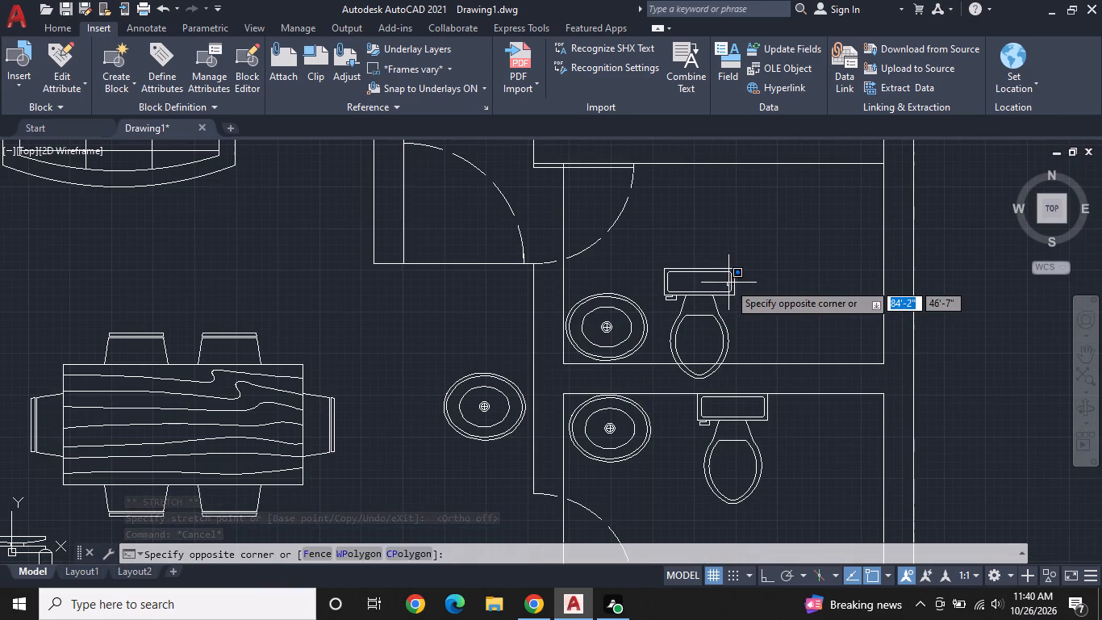
drag(739, 293, 744, 301)
click(744, 301)
click(723, 275)
right_click(723, 274)
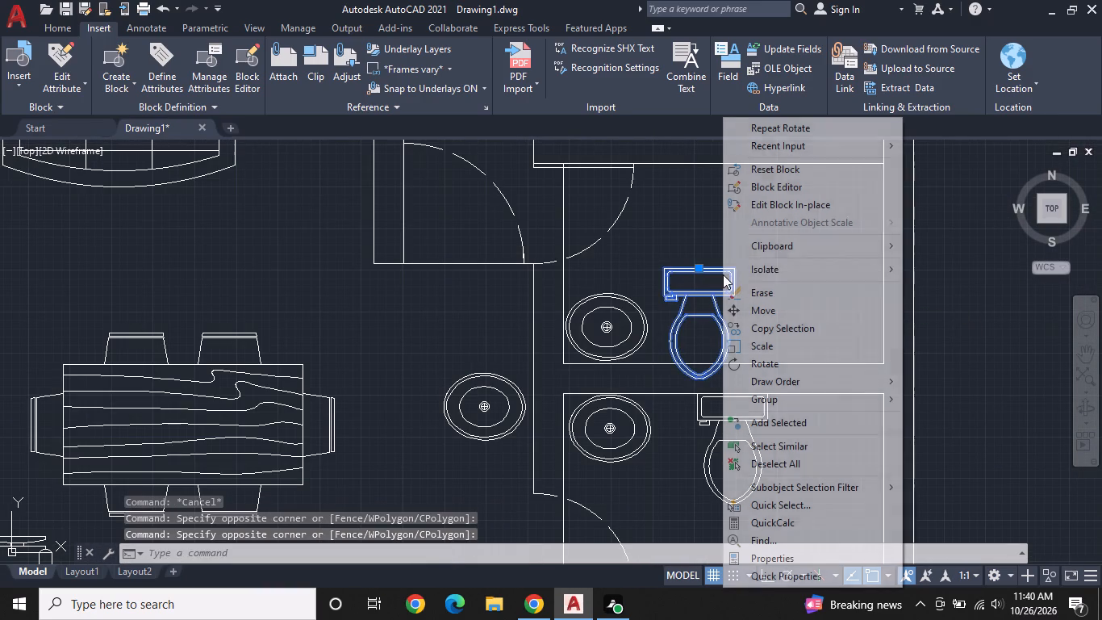
click(789, 362)
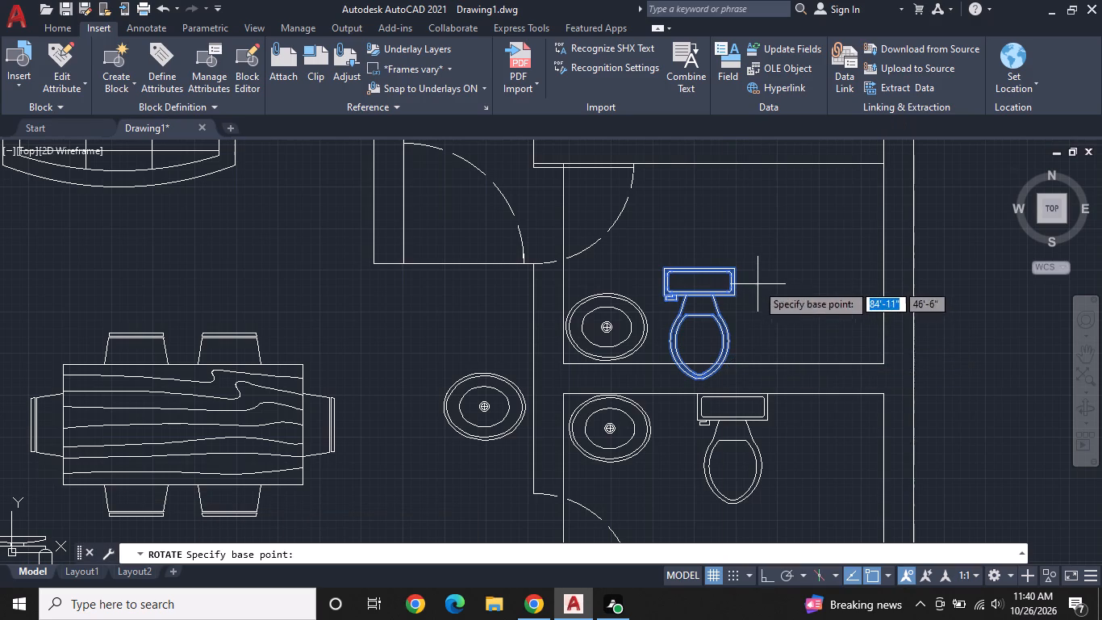
click(736, 266)
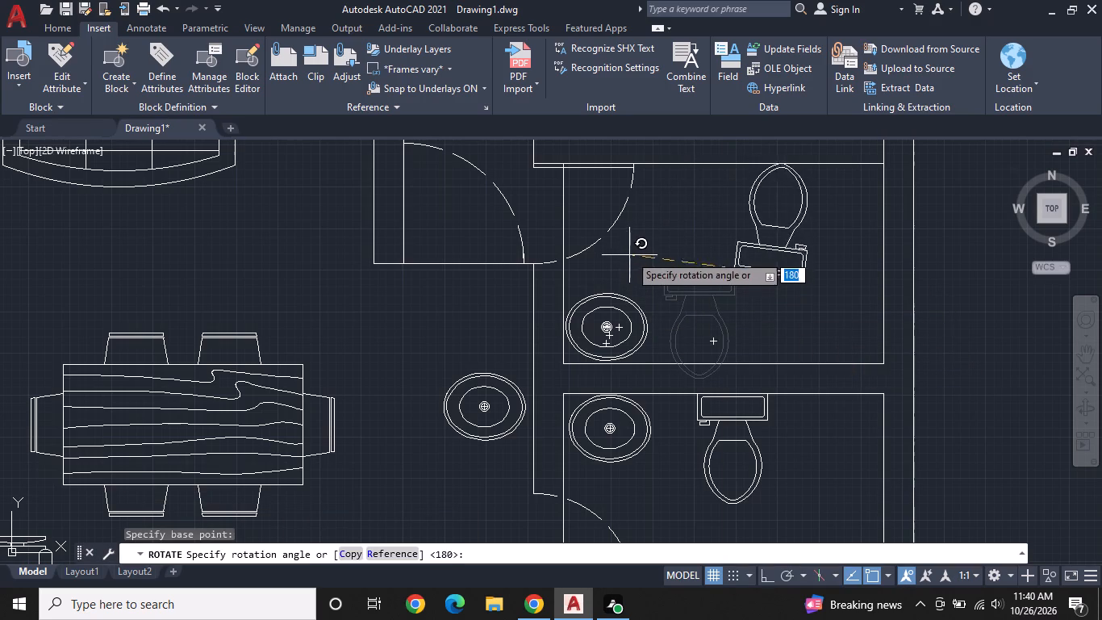
key(F8)
click(653, 267)
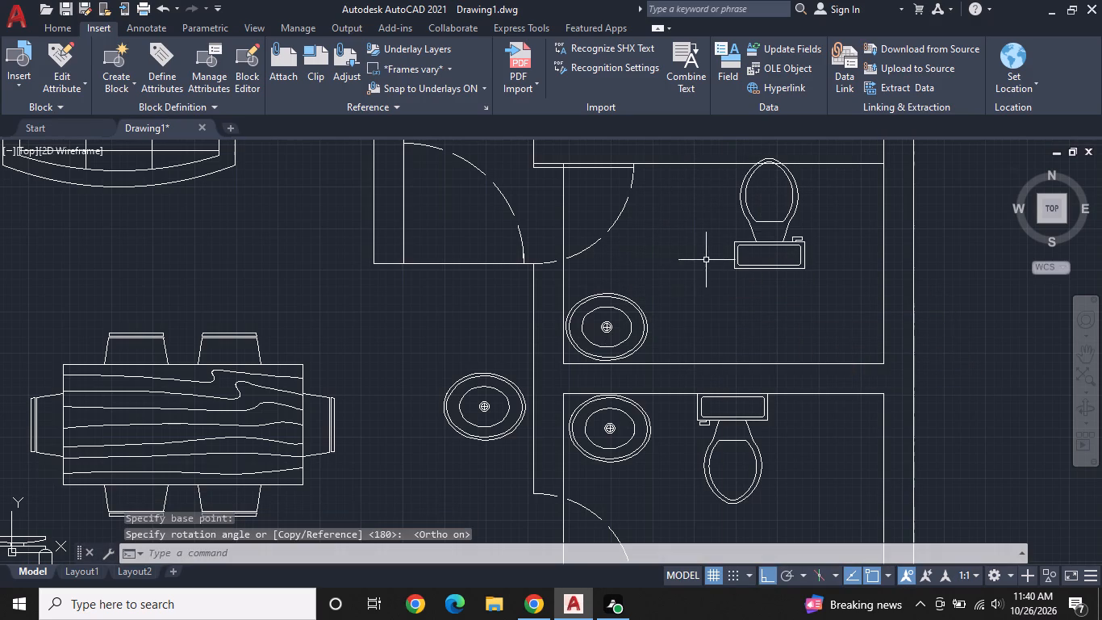
Move the toilet in the northern east bathroom so its tank sits against that bathroom's south wall.
click(768, 272)
click(773, 260)
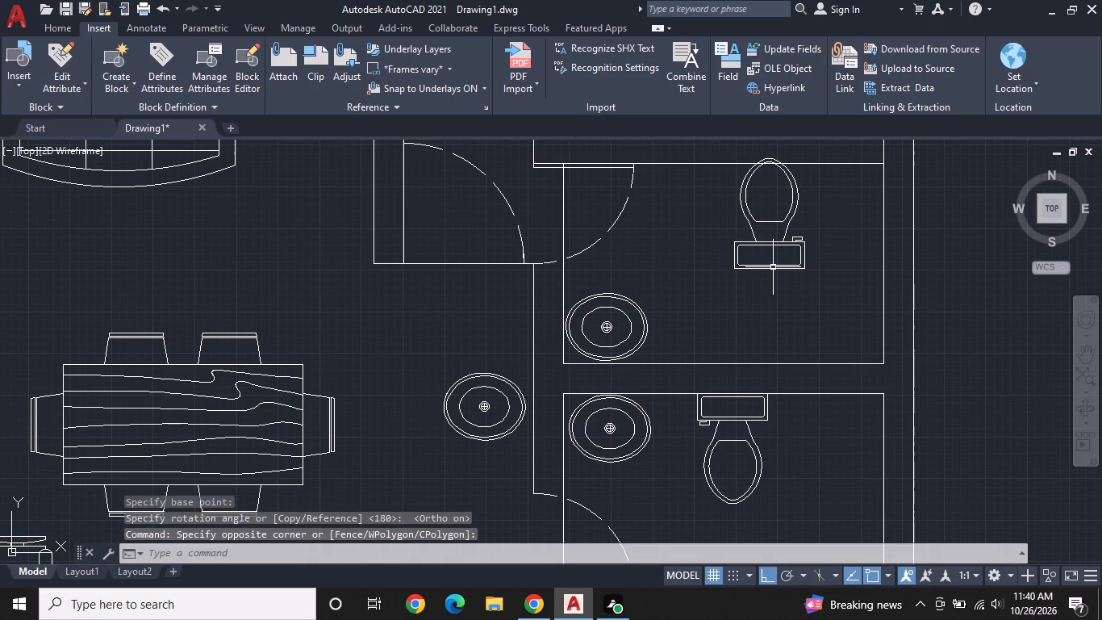
click(773, 269)
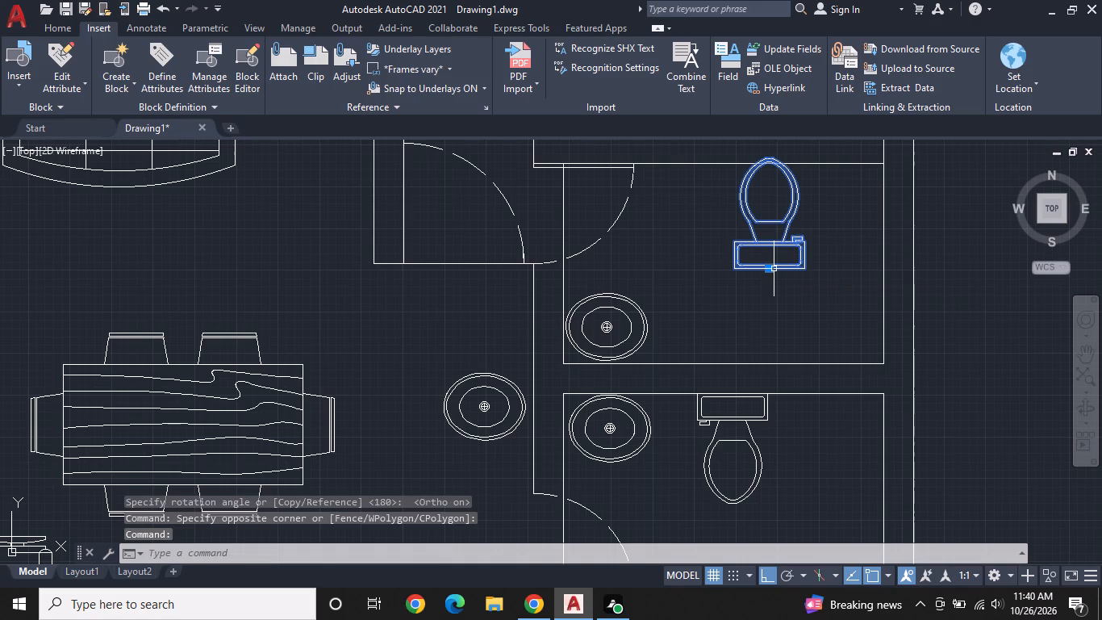
click(771, 270)
key(F8)
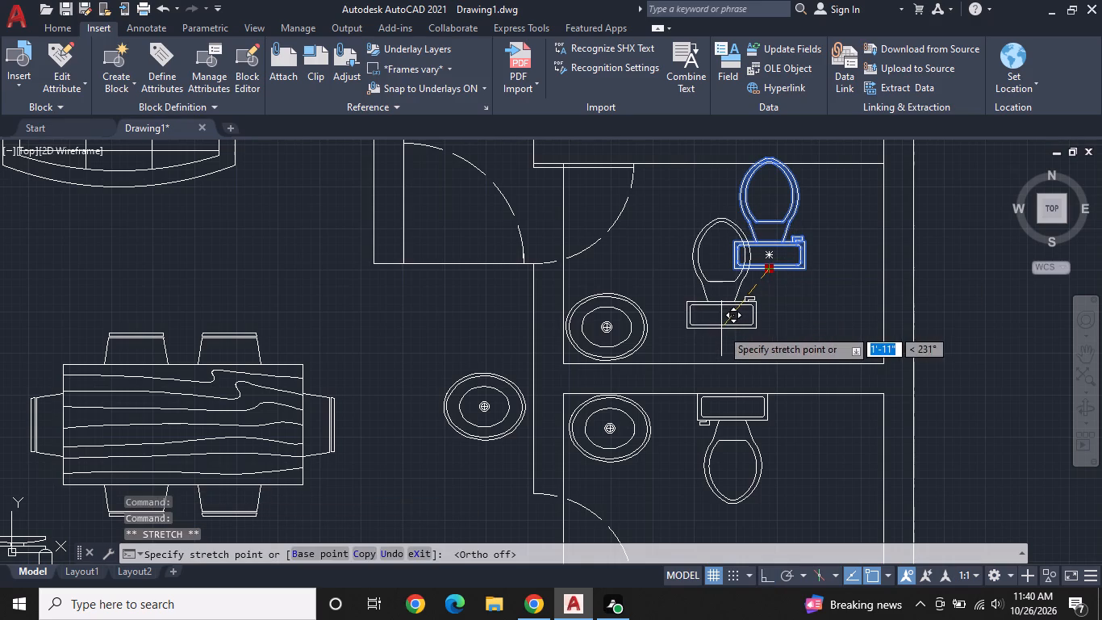
click(723, 362)
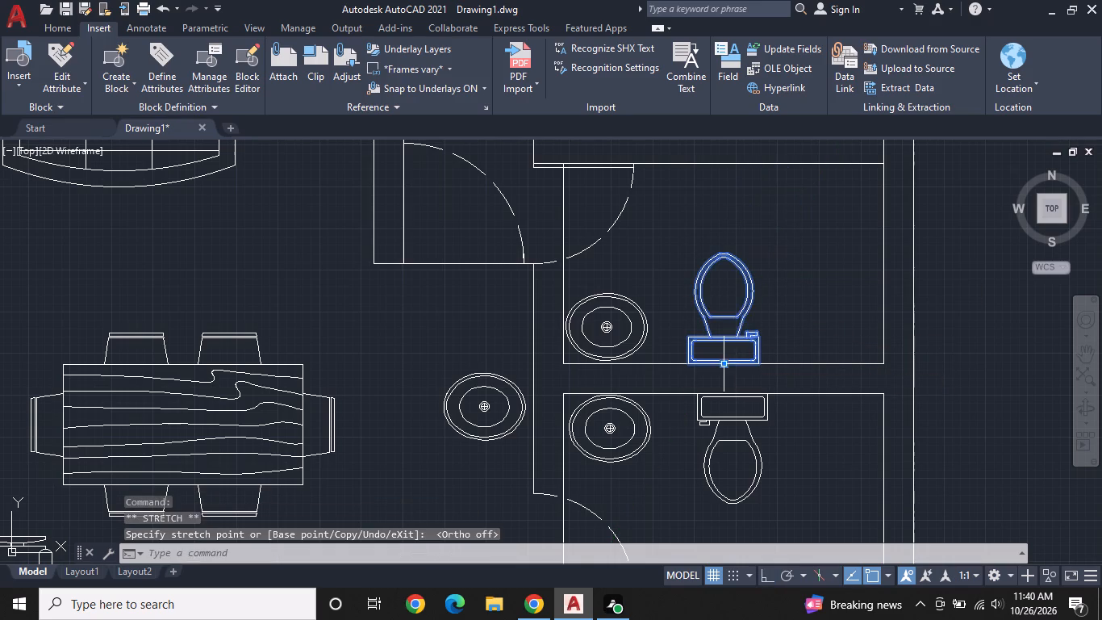
key(Escape)
Rotate the washbasin outside the two east bathrooms 270° about its east edge so its long side runs north-south.
middle_drag(773, 304, 860, 231)
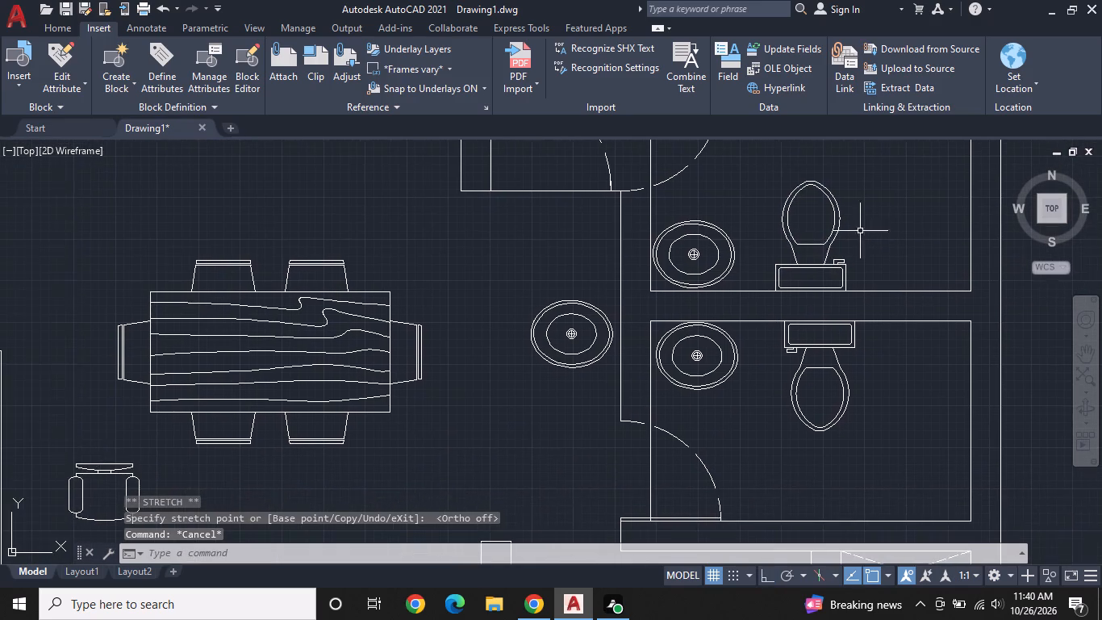
click(604, 322)
right_click(604, 322)
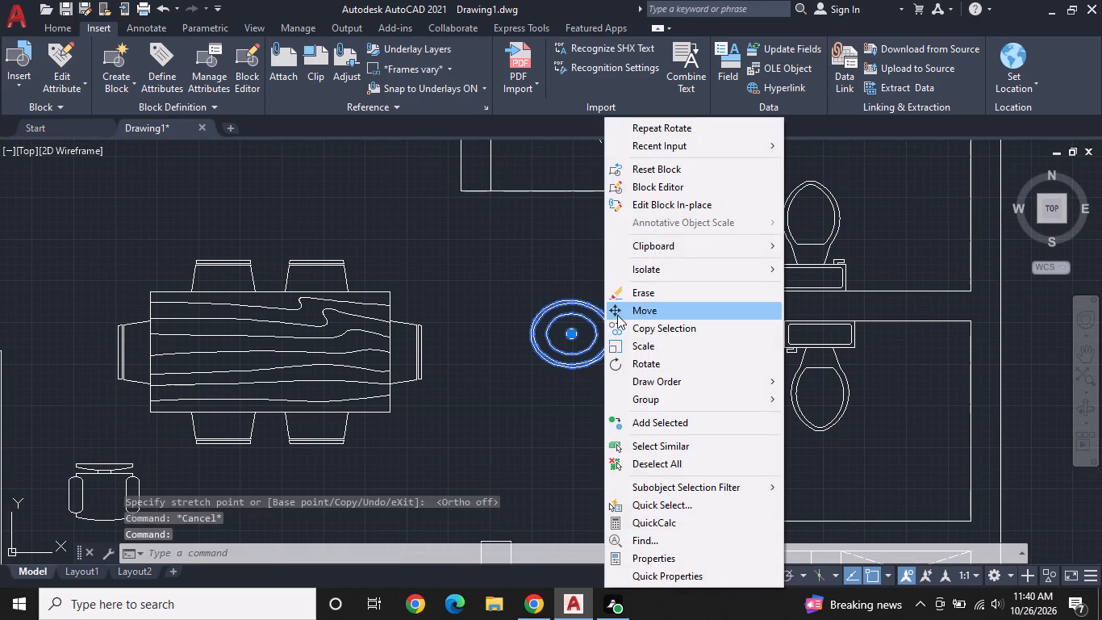
click(661, 358)
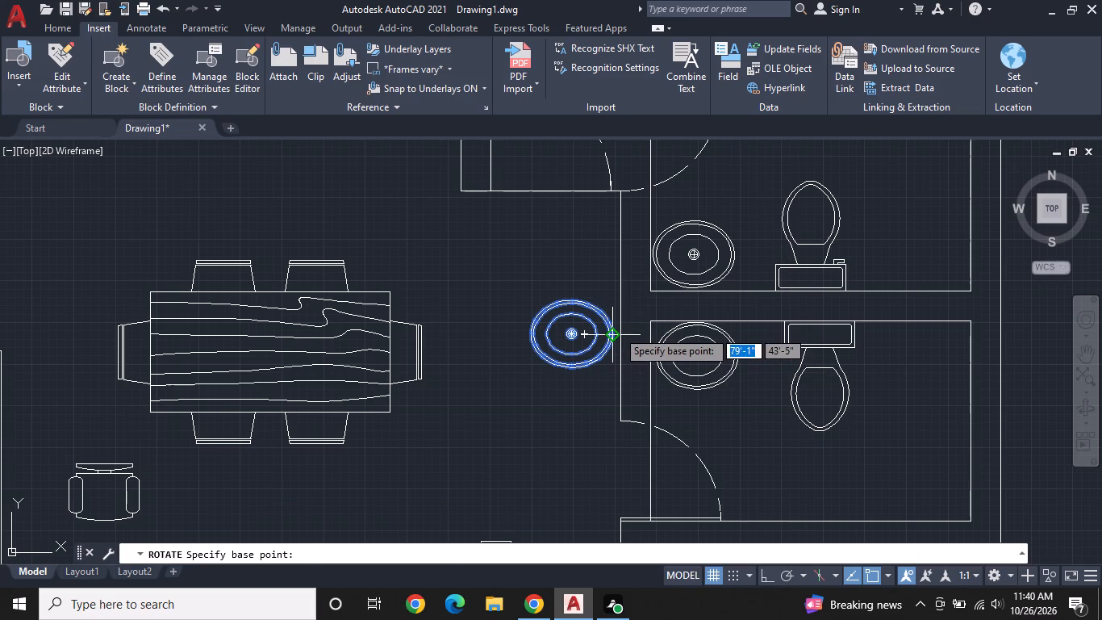
click(616, 334)
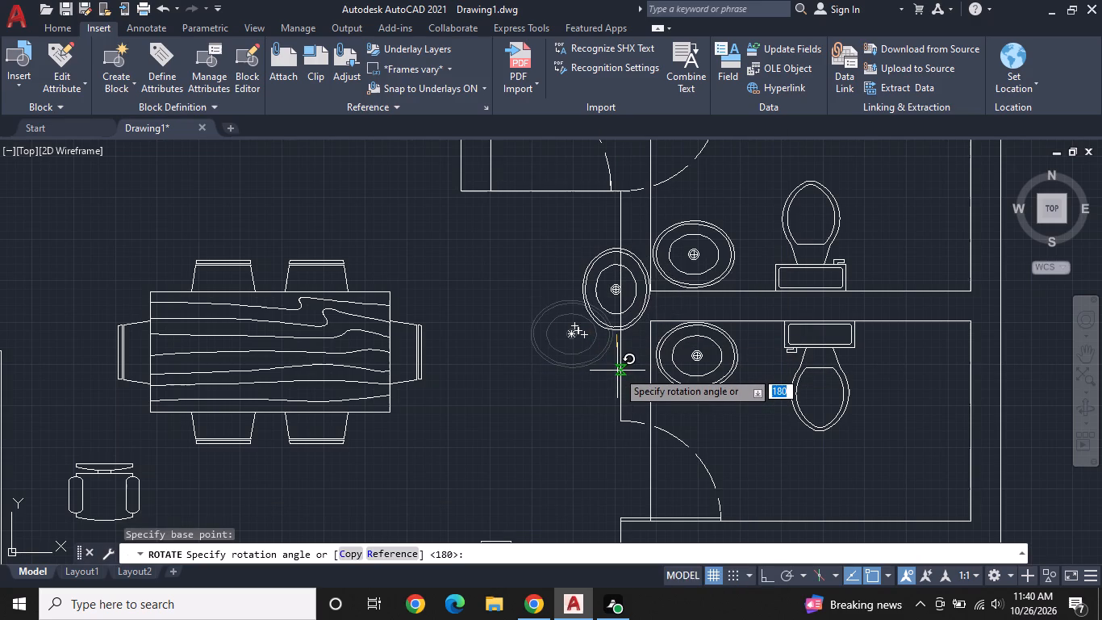
key(F8)
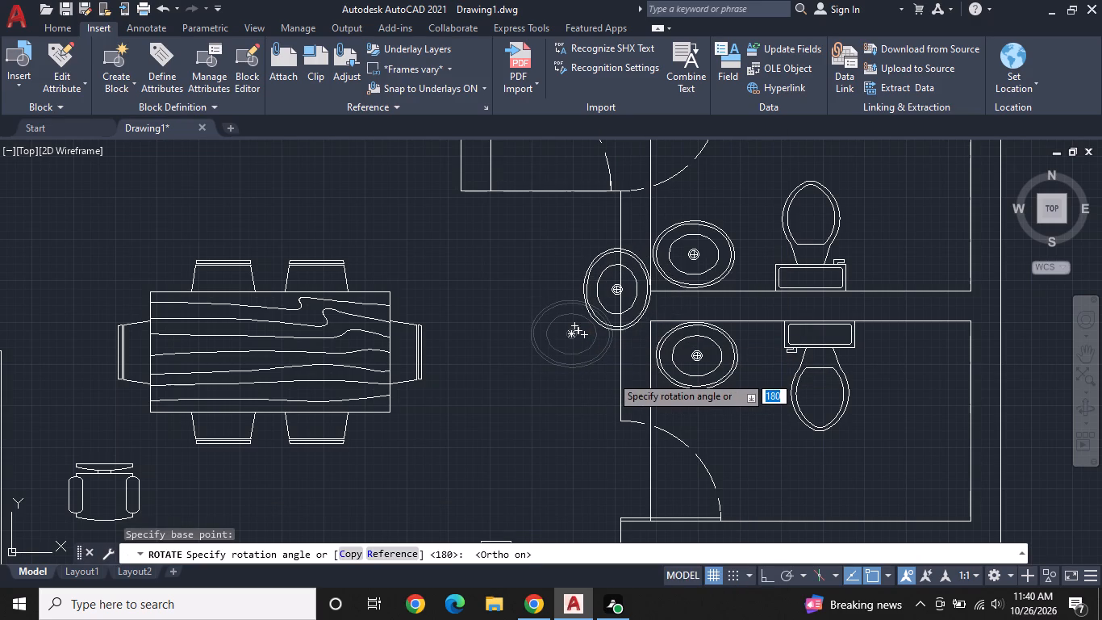
click(611, 375)
Move the rotated washbasin clear of the wall so its east edge touches the west face of the bathroom wall.
click(616, 327)
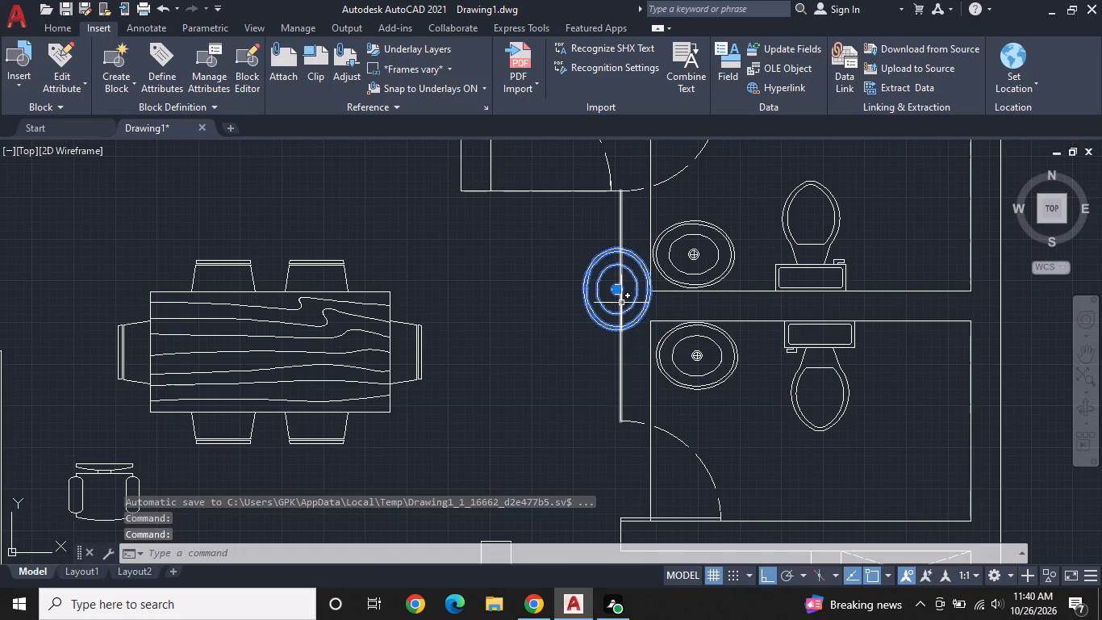
click(620, 294)
key(F8)
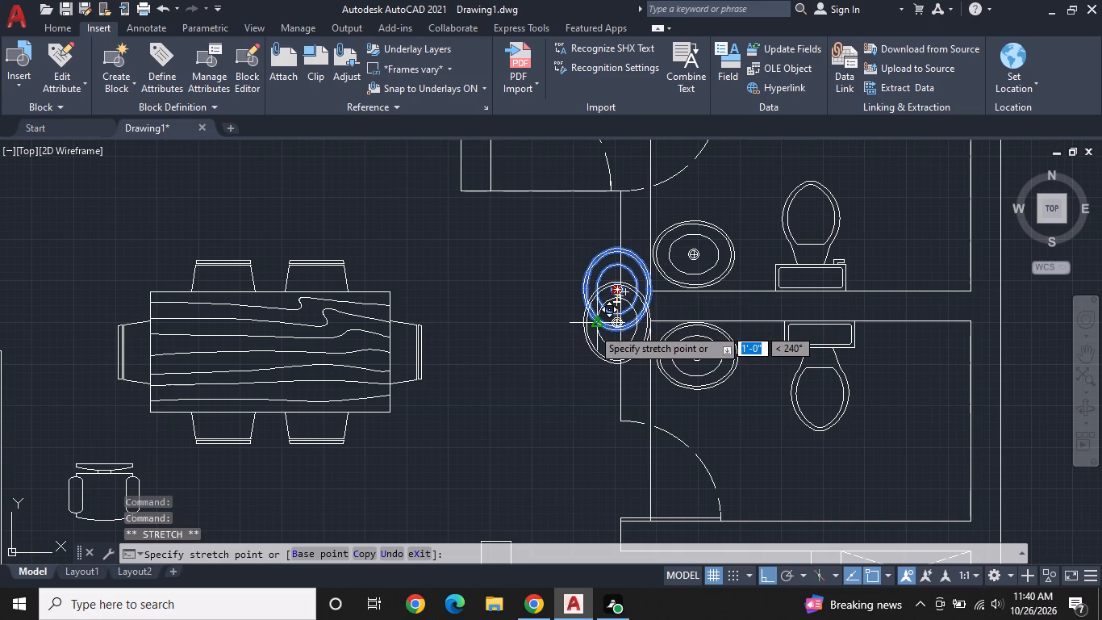
click(586, 328)
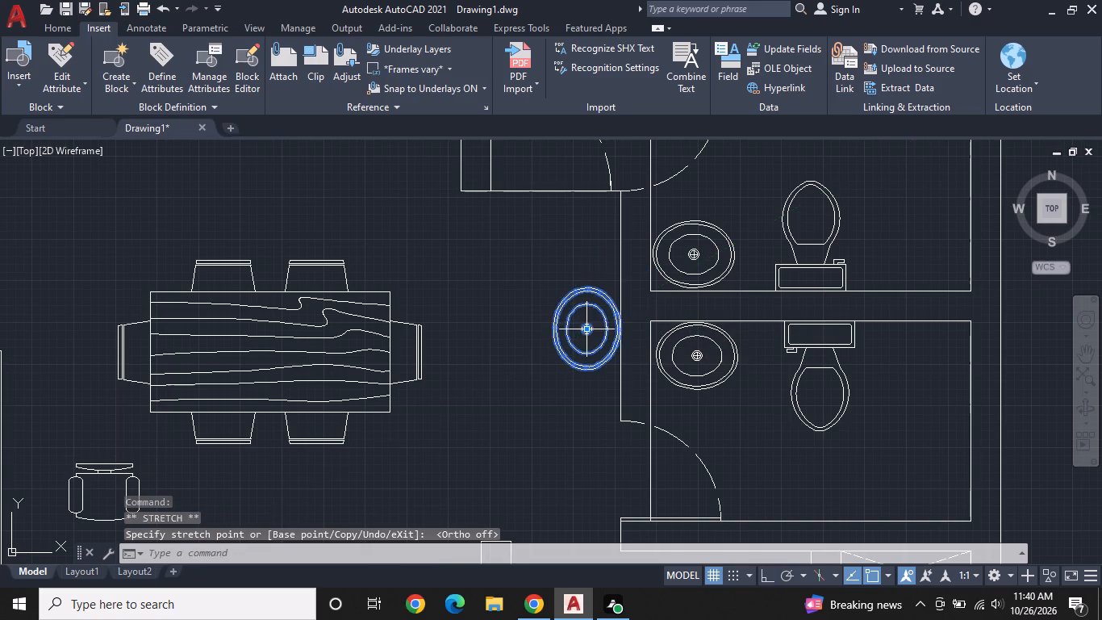
key(Escape)
Examine the layout and furniture of the southern rooms, from the kitchen to the southwest bedroom and central room.
scroll(682, 298, down, 1)
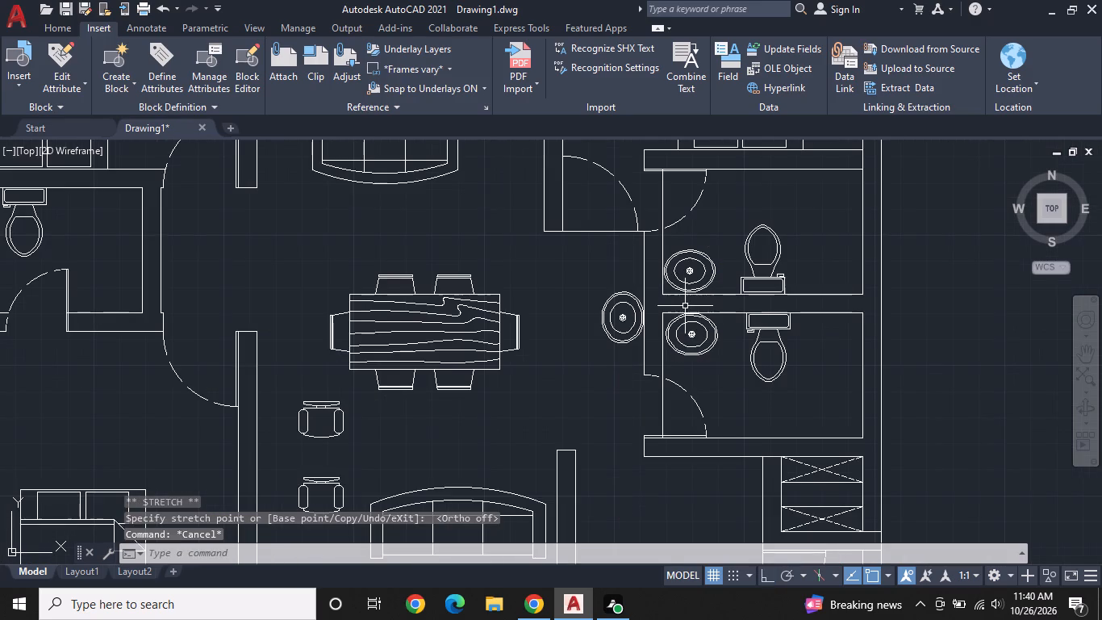
middle_drag(685, 299, 702, 177)
scroll(733, 264, down, 1)
middle_drag(724, 296, 784, 221)
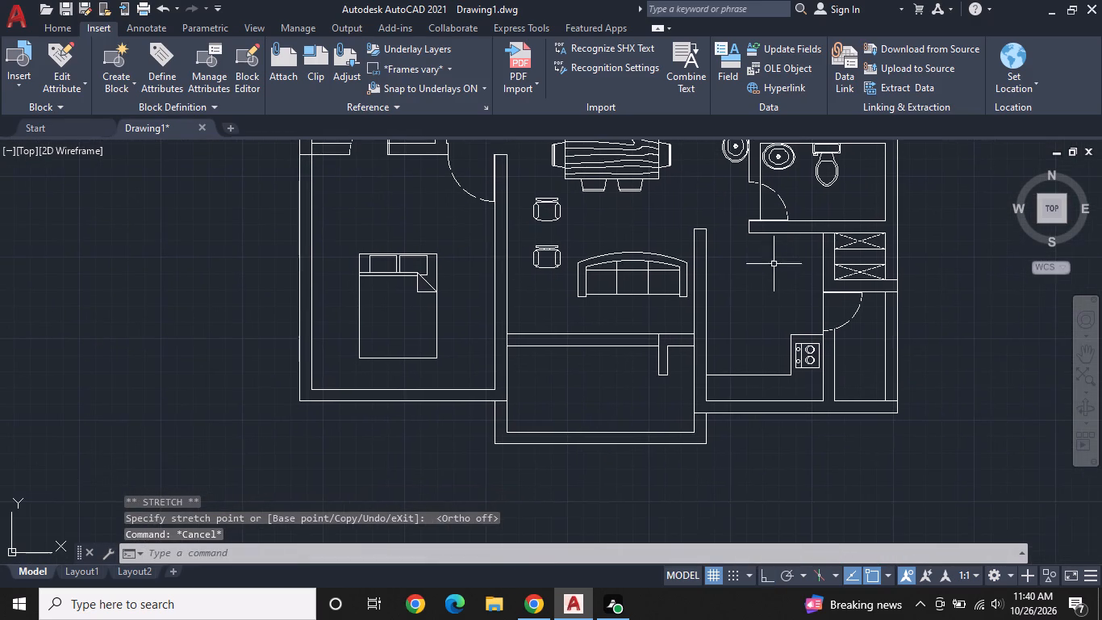
middle_drag(733, 324, 767, 269)
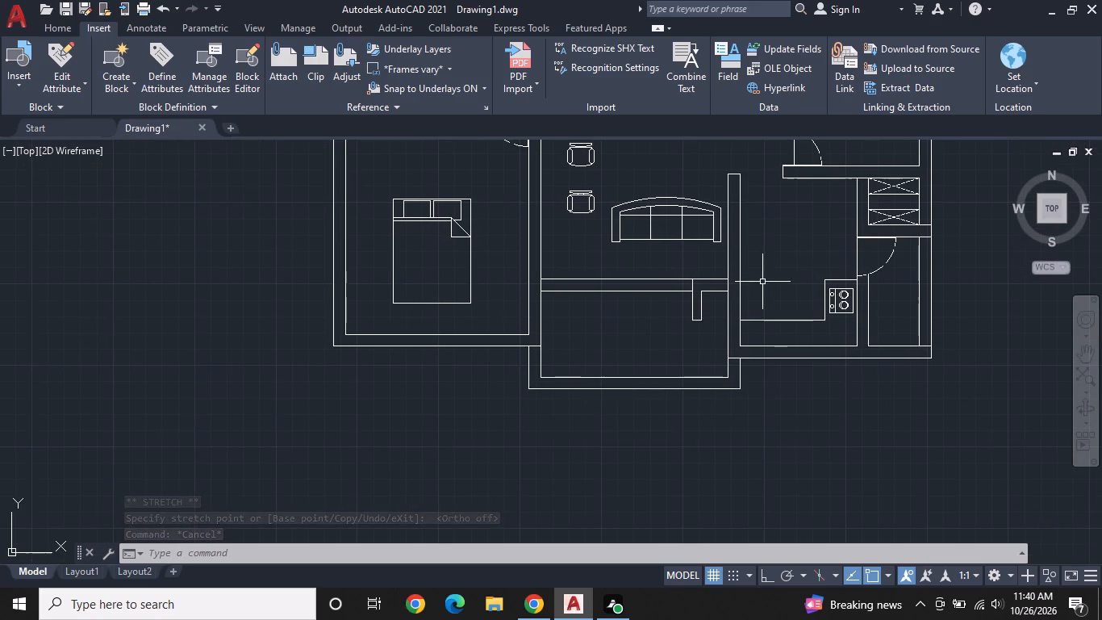
middle_drag(762, 282, 687, 267)
middle_click(687, 267)
scroll(471, 361, up, 1)
middle_drag(471, 361, 536, 367)
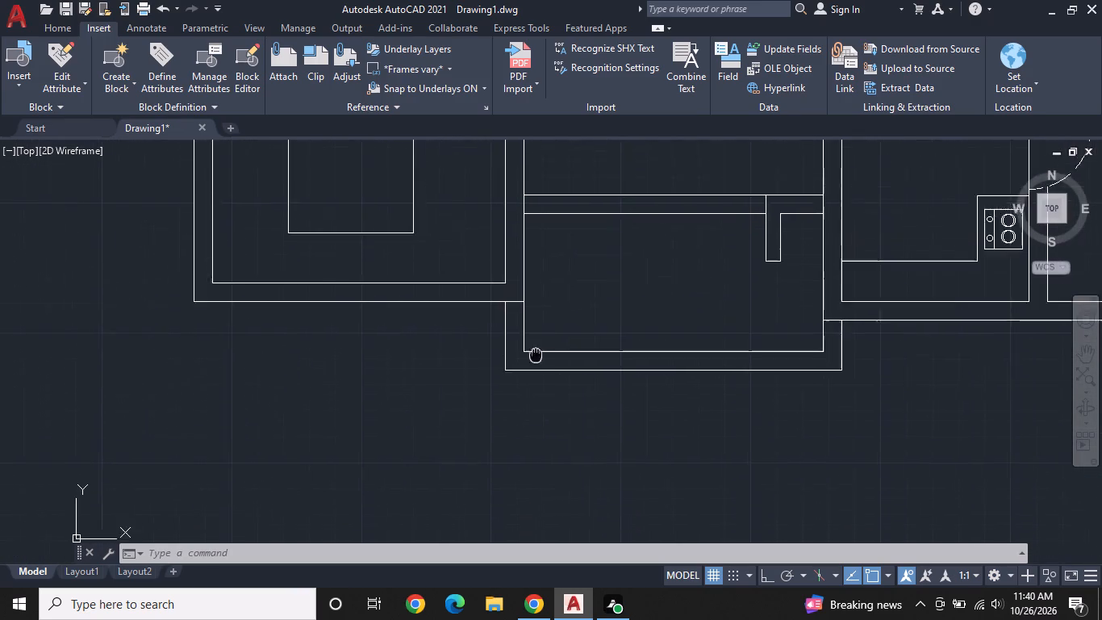
middle_drag(536, 367, 541, 388)
middle_drag(599, 240, 613, 411)
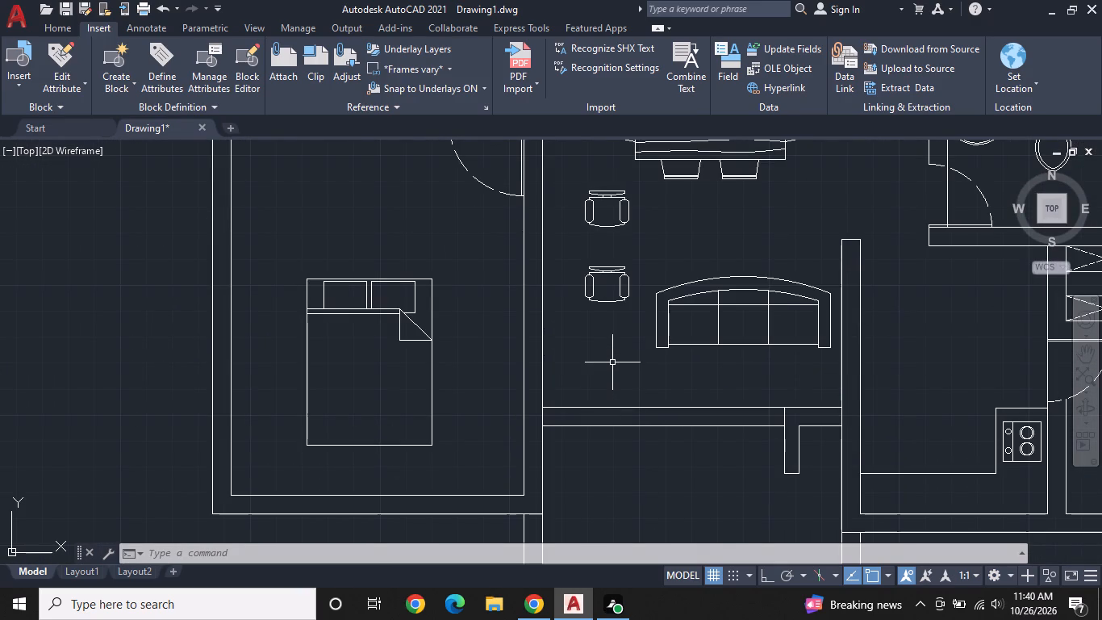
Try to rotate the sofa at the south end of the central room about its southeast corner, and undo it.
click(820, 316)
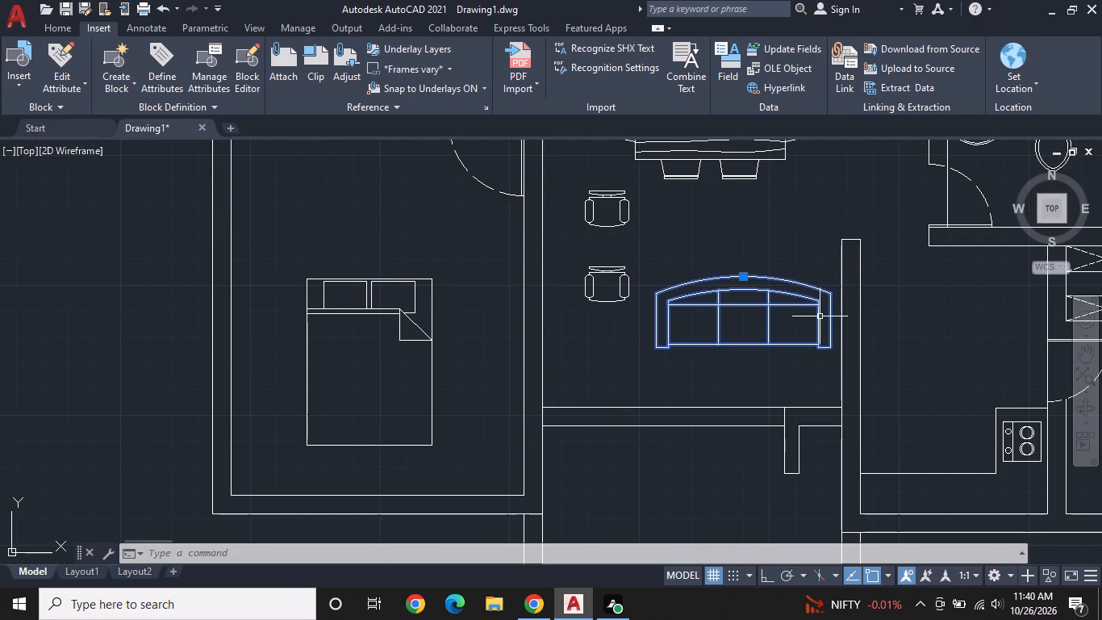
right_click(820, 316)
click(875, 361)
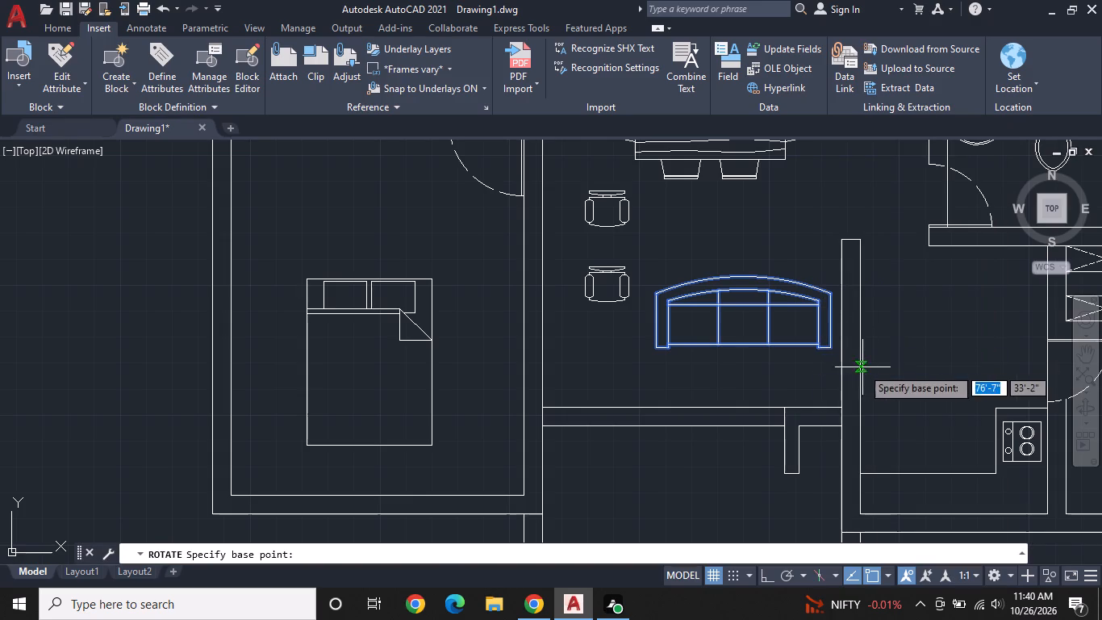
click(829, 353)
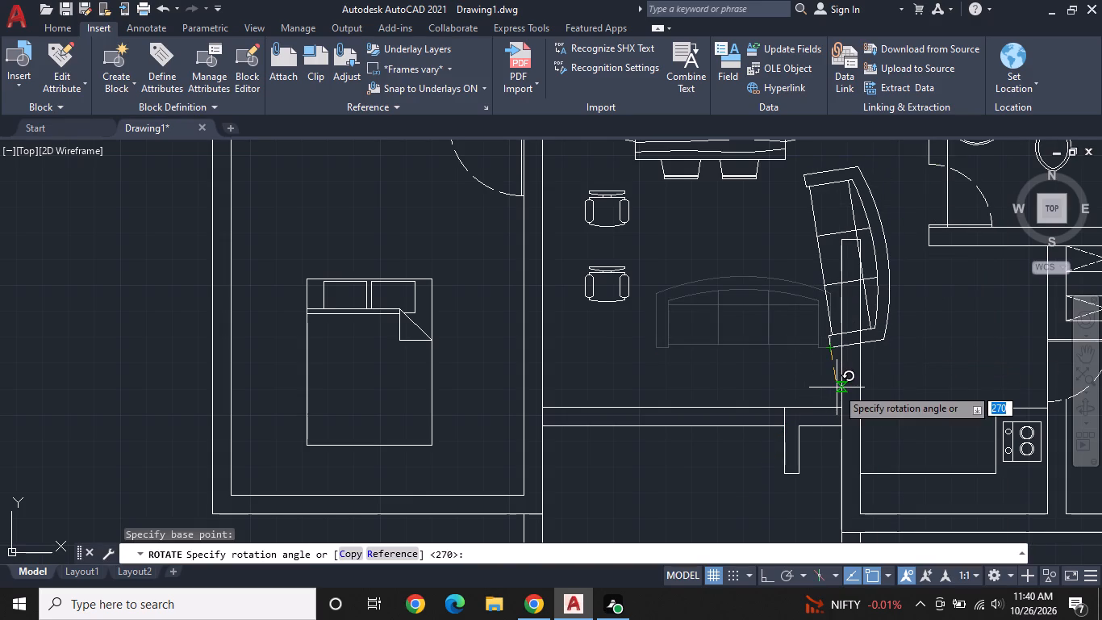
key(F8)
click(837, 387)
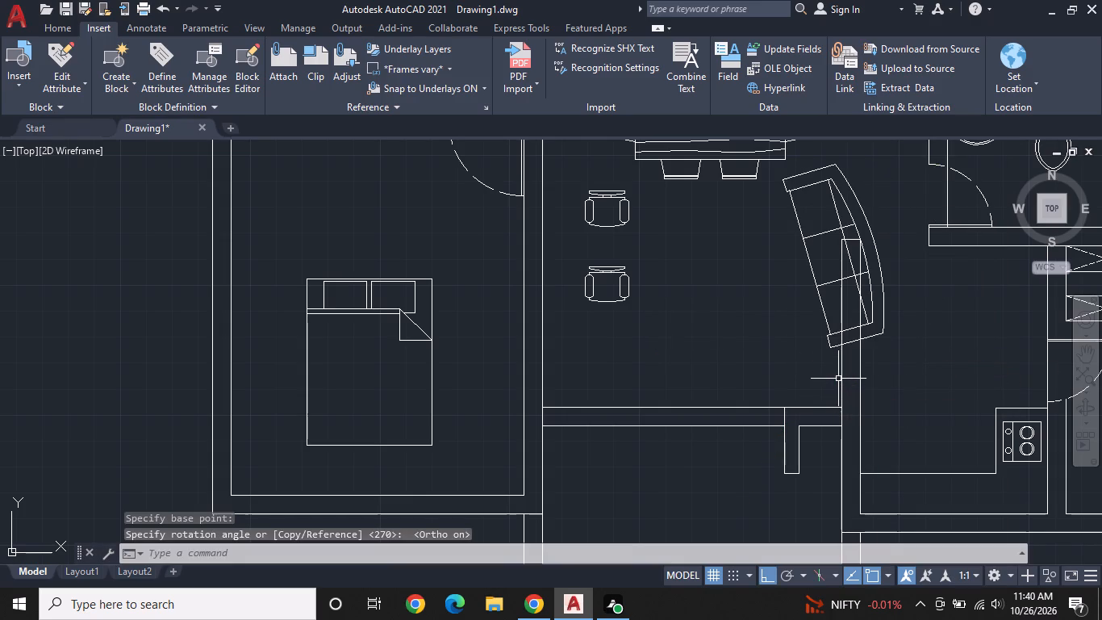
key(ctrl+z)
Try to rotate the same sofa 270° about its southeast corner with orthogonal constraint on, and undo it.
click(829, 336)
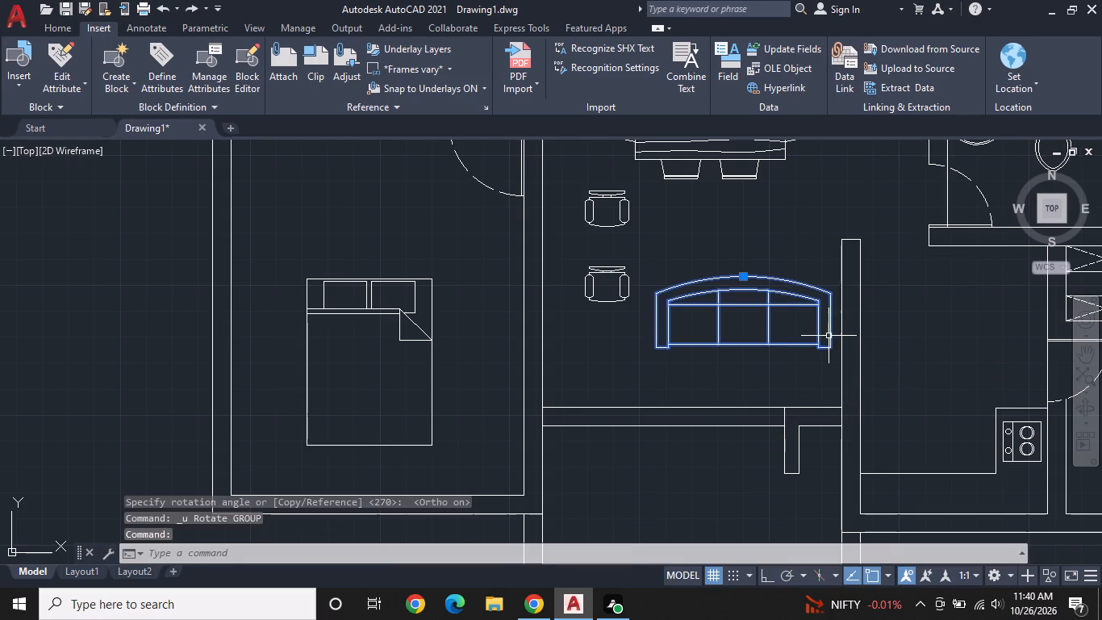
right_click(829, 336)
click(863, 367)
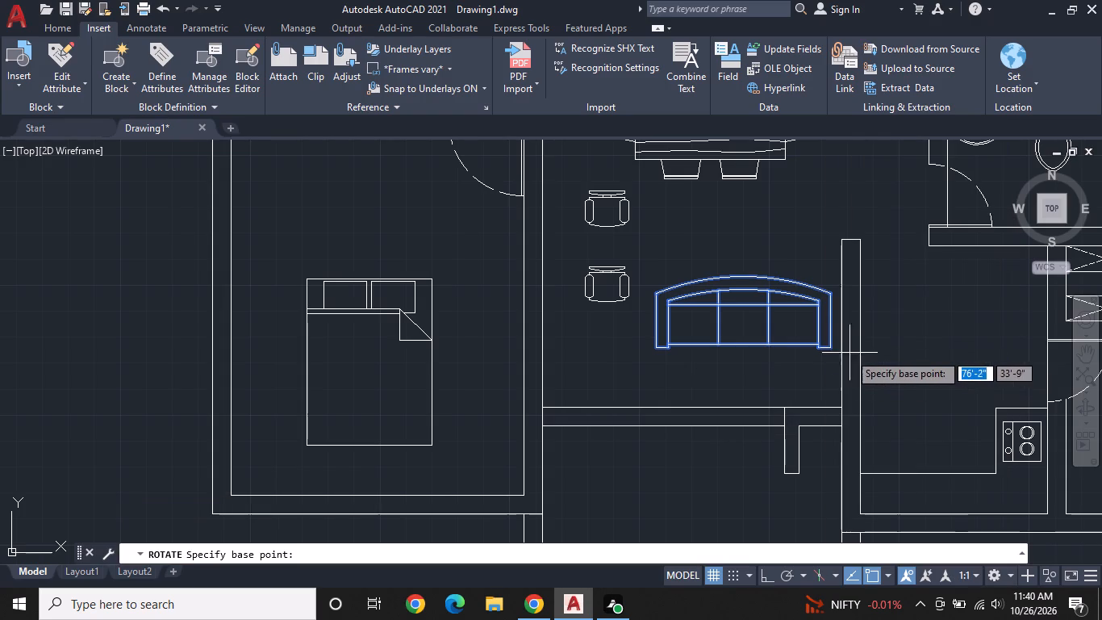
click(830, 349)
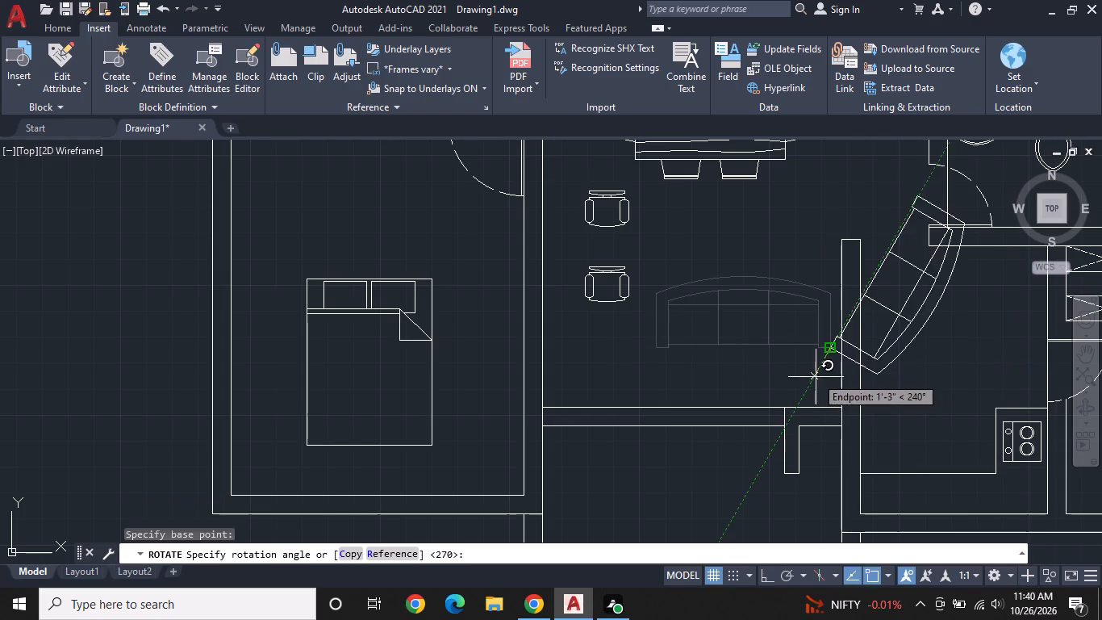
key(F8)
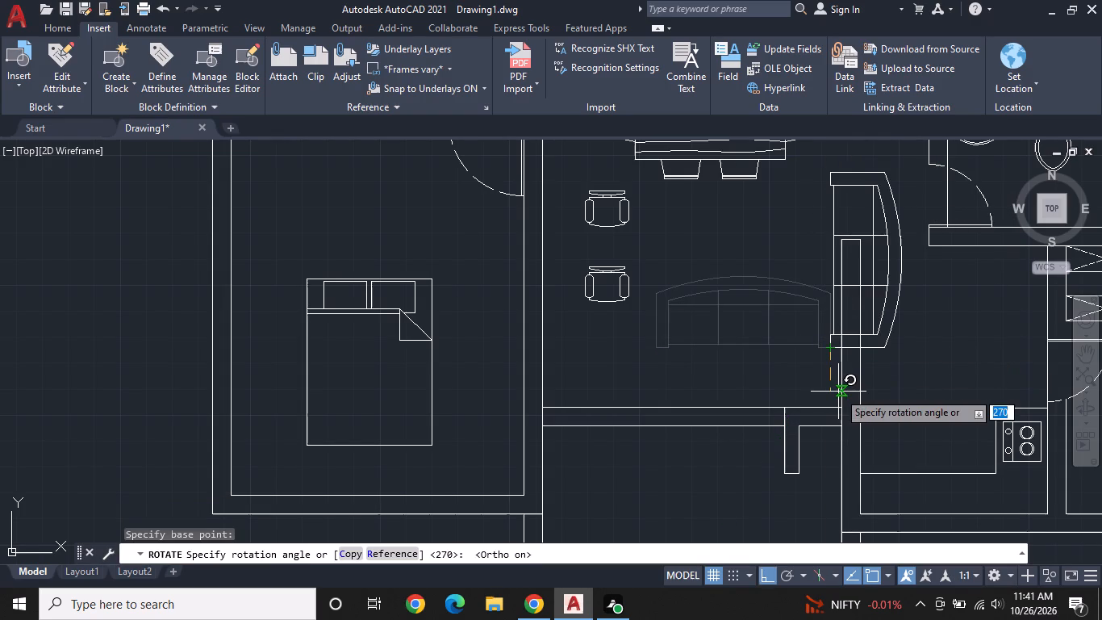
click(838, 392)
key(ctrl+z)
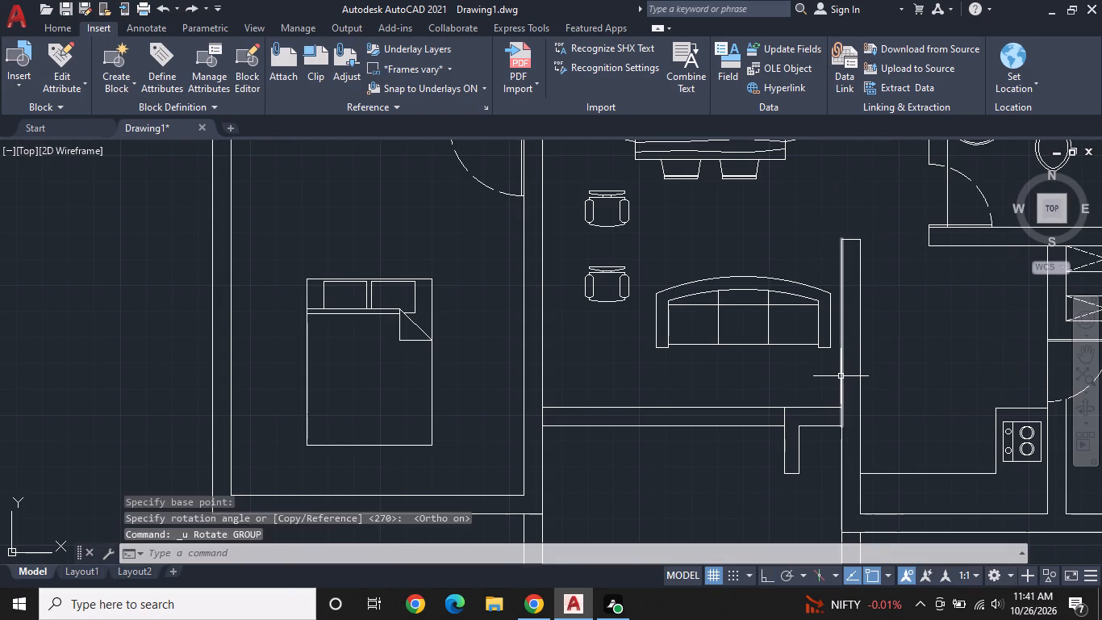
Rotate the central room's southern sofa 270° about its southeast corner so its curved back faces east.
click(833, 337)
click(806, 338)
right_click(806, 338)
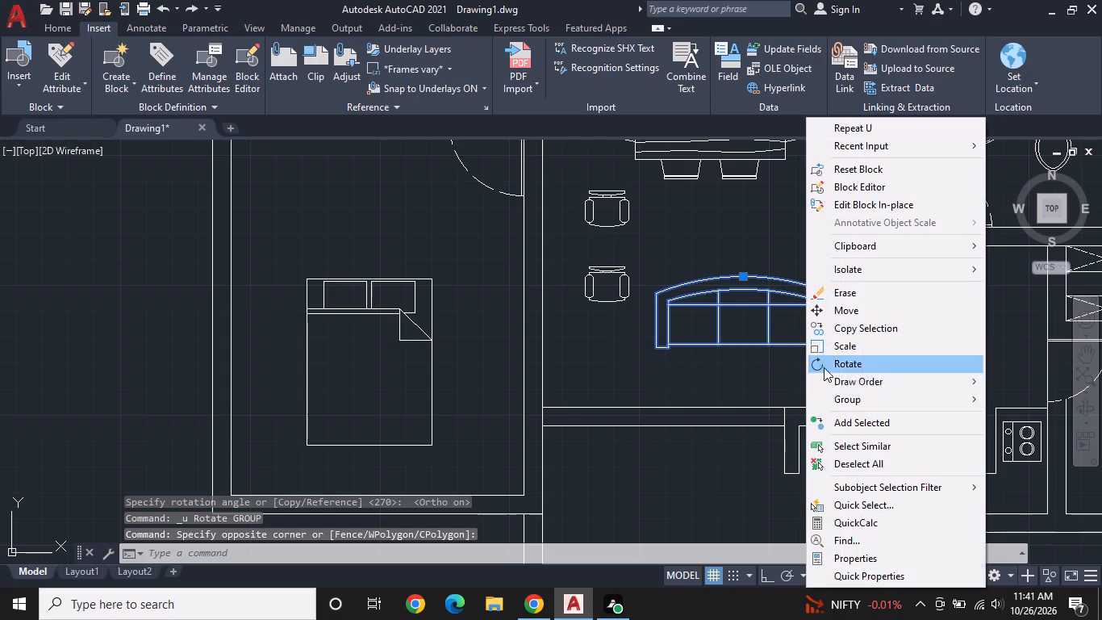
click(838, 362)
click(832, 350)
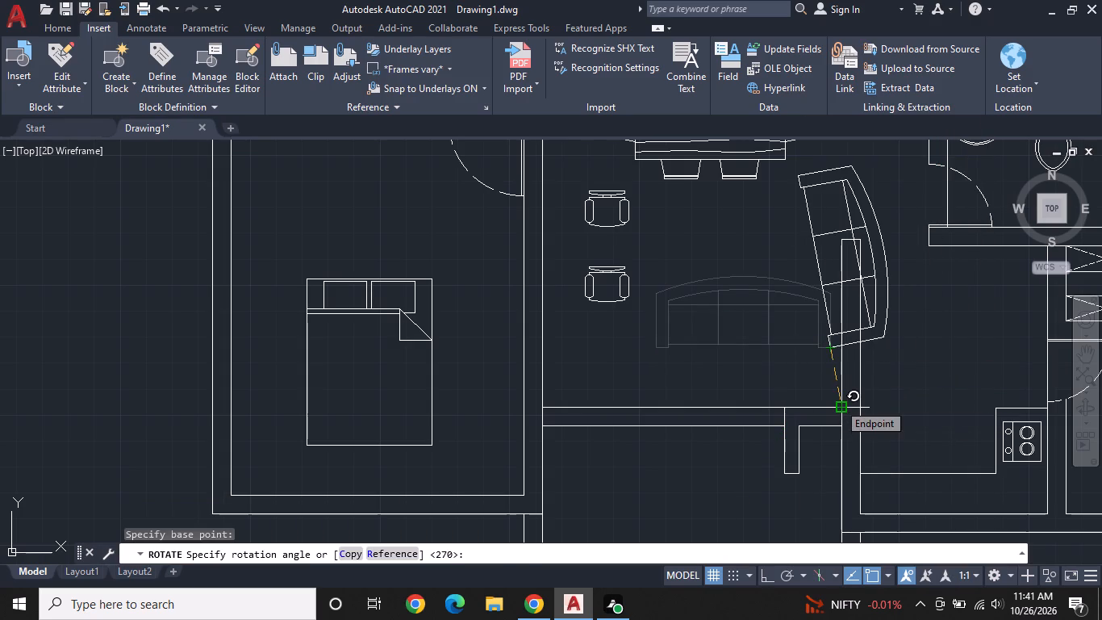
key(F8)
click(823, 369)
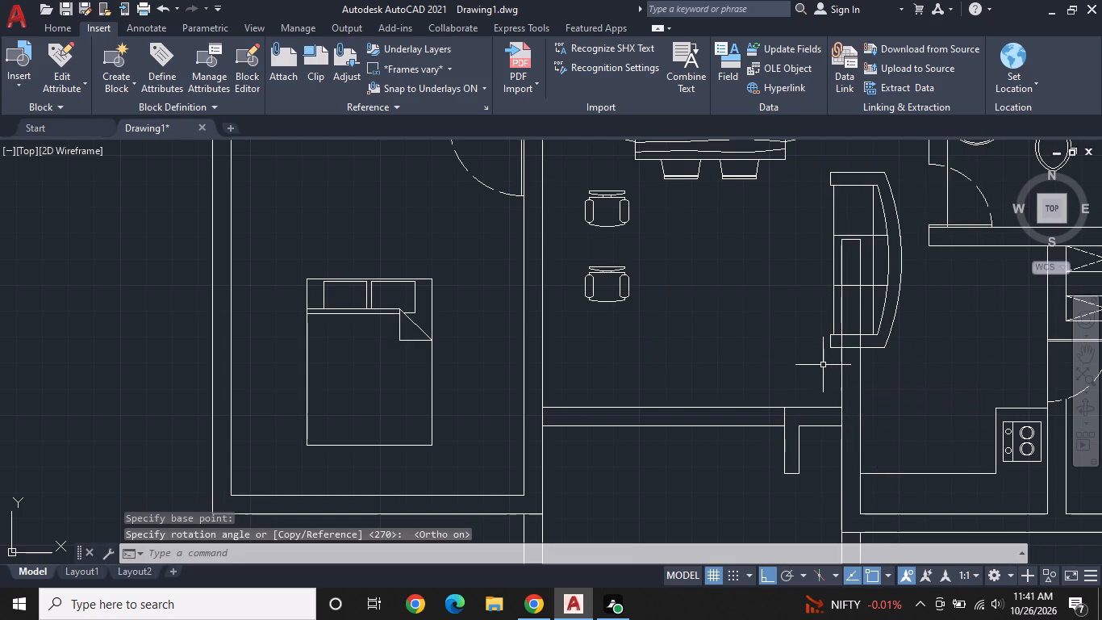
Move the rotated sofa into the central room's southeast corner, with its back beside the kitchen partition wall.
click(833, 336)
click(902, 261)
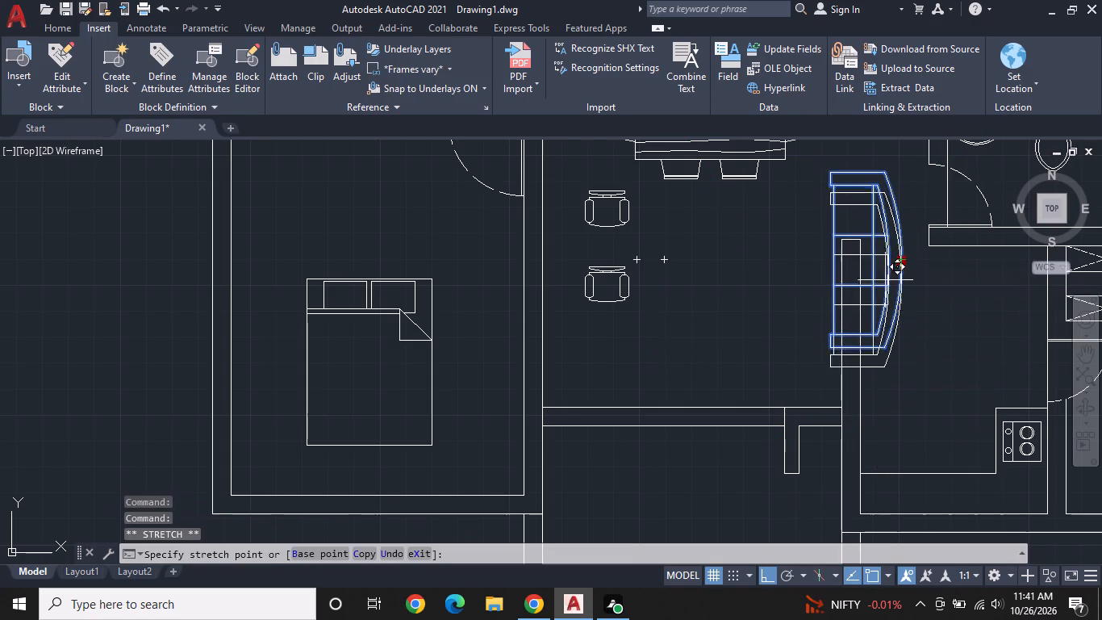
key(F8)
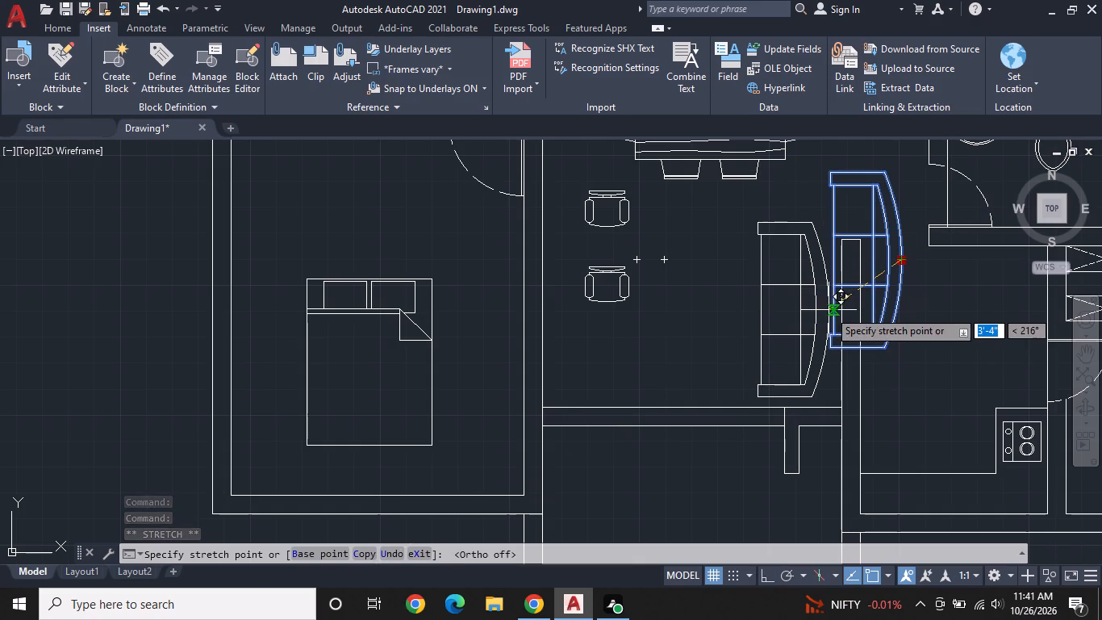
click(829, 310)
key(Escape)
Scale down the sofa beside the kitchen partition wall in the central room, using its southwest corner as base point.
right_click(830, 362)
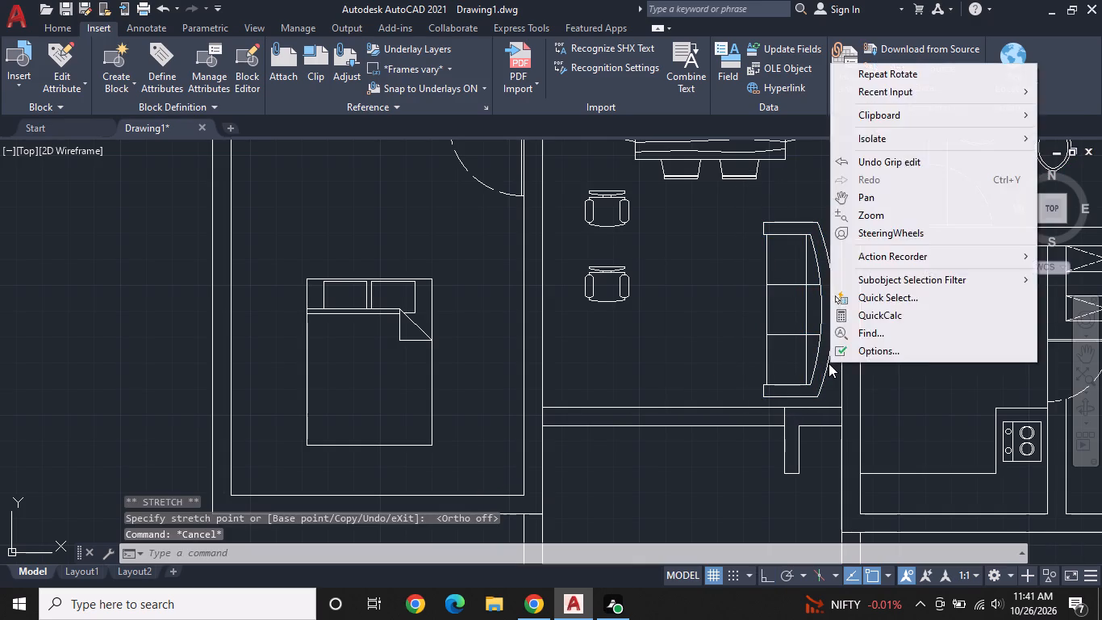
key(Escape)
click(829, 364)
right_click(827, 363)
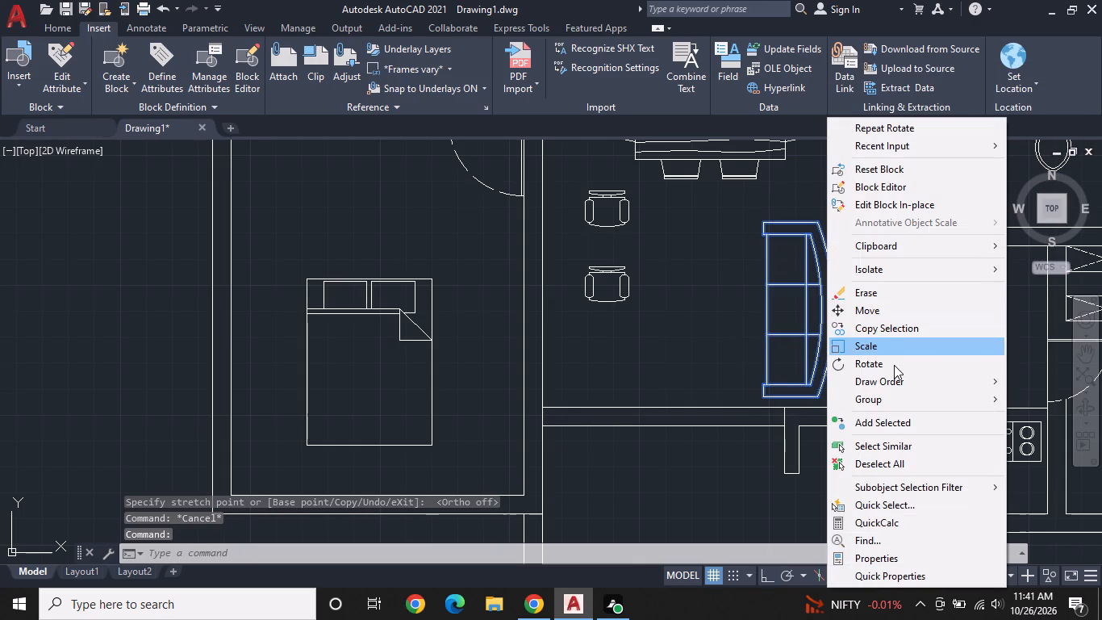
click(877, 346)
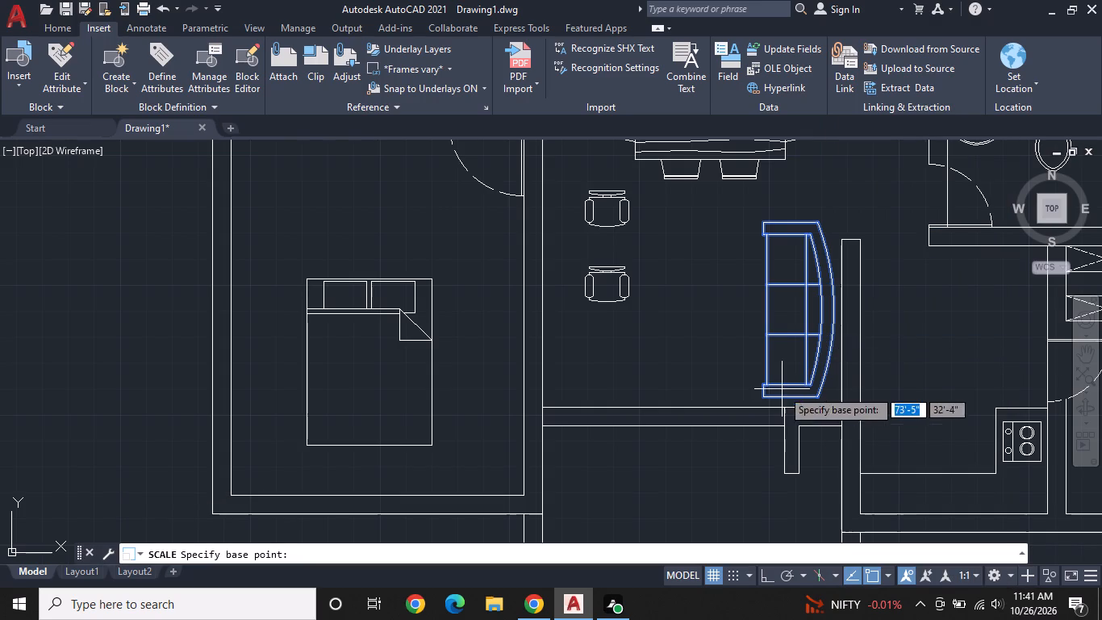
click(767, 399)
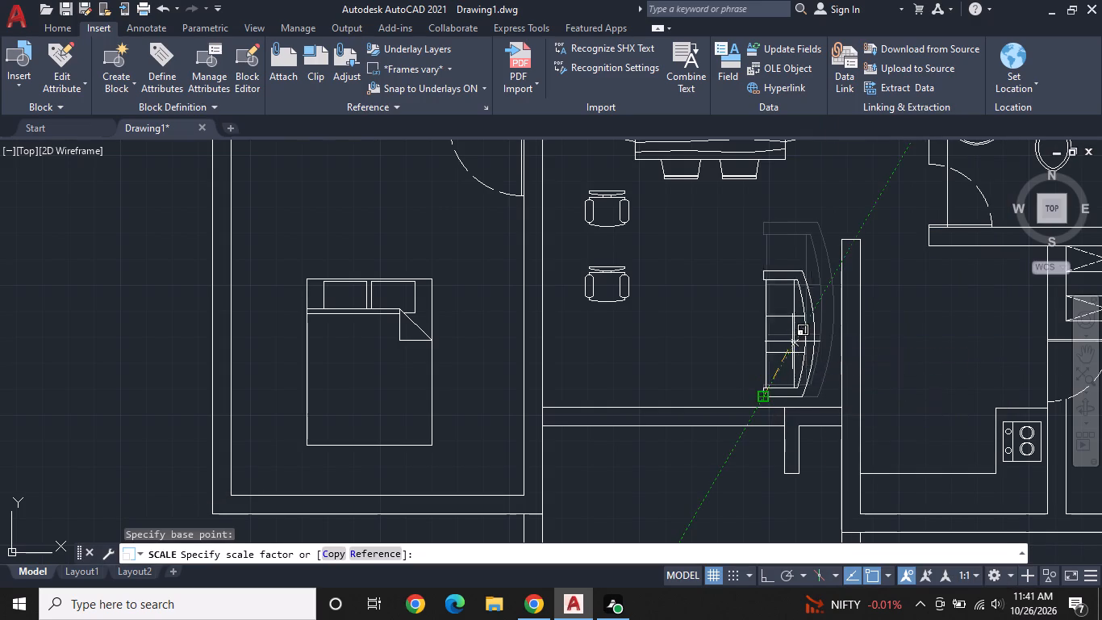
click(795, 337)
middle_drag(790, 347, 799, 336)
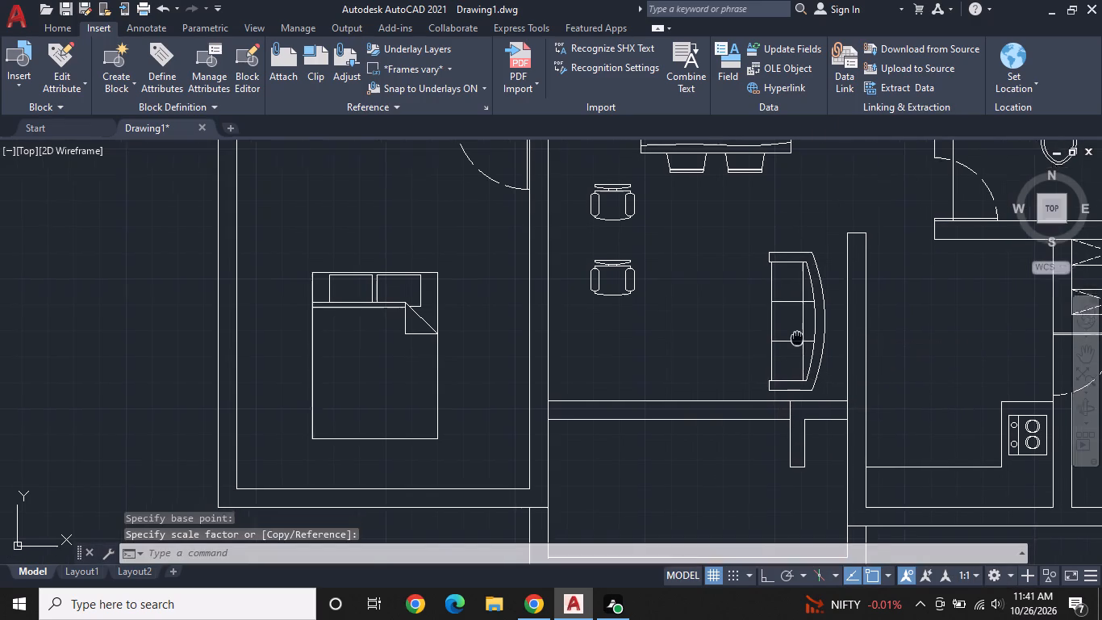
middle_drag(799, 336, 812, 317)
Rotate the southern armchair in the central room about its northwest corner so its back faces west.
click(649, 258)
right_click(649, 258)
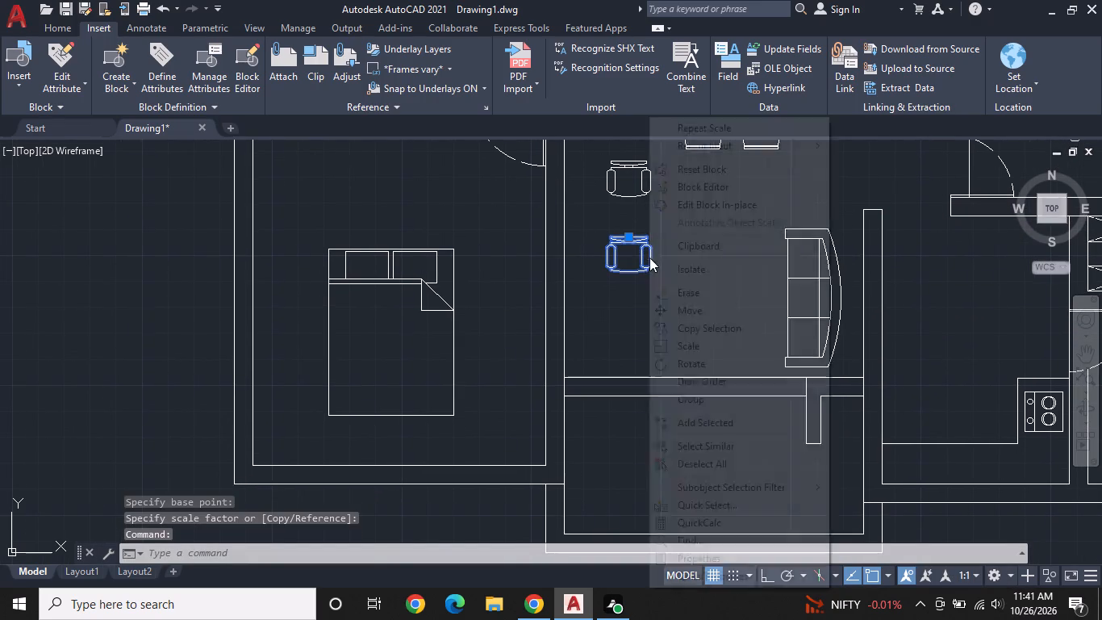
click(718, 361)
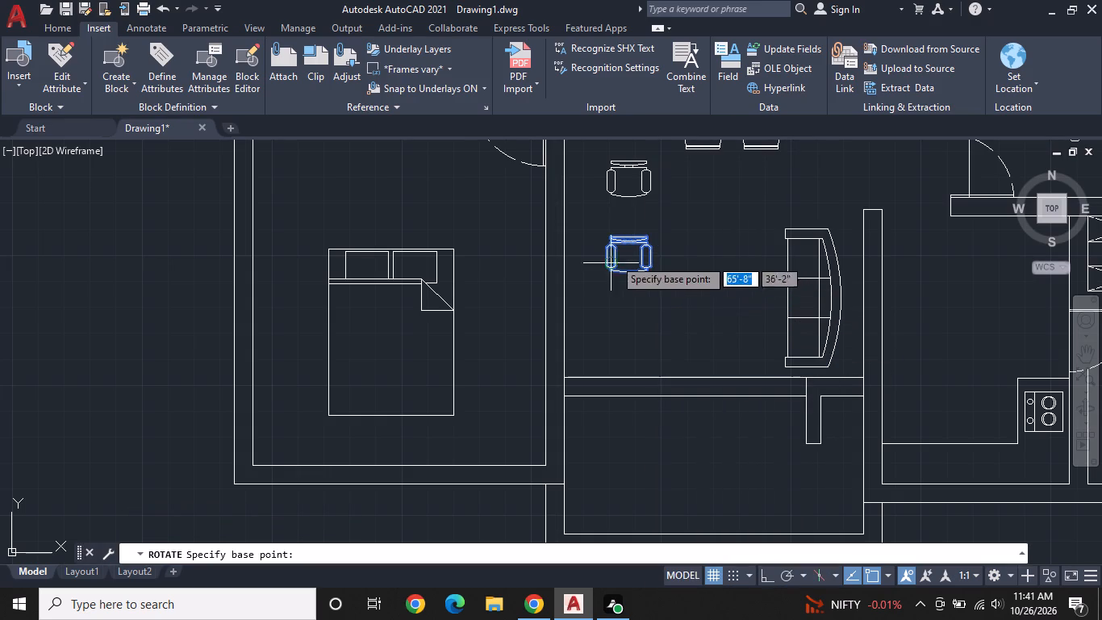
click(615, 232)
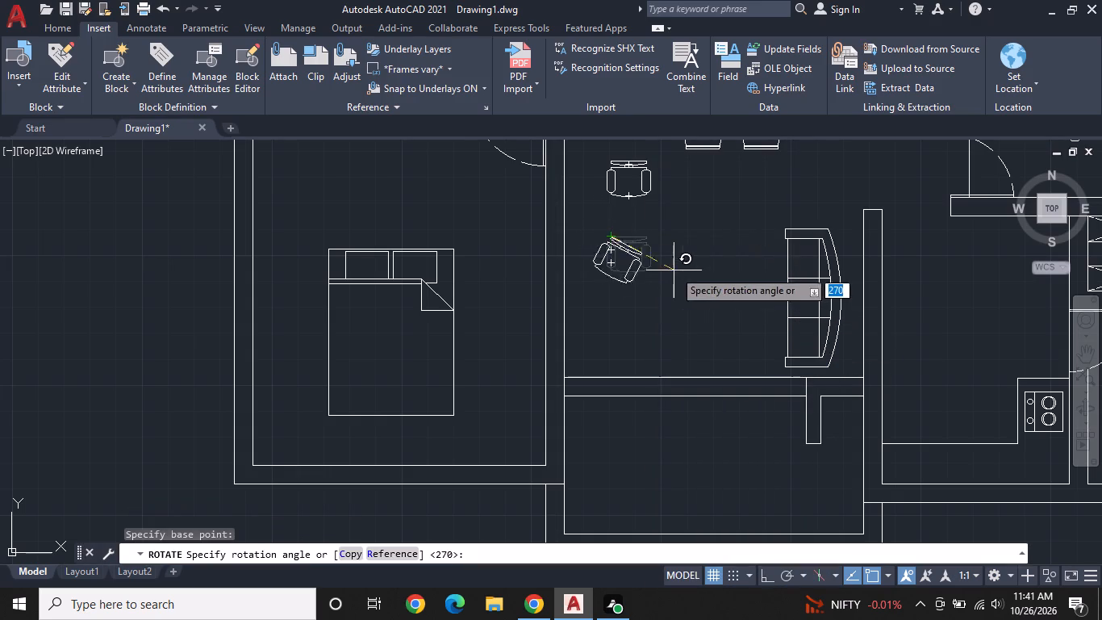
click(603, 222)
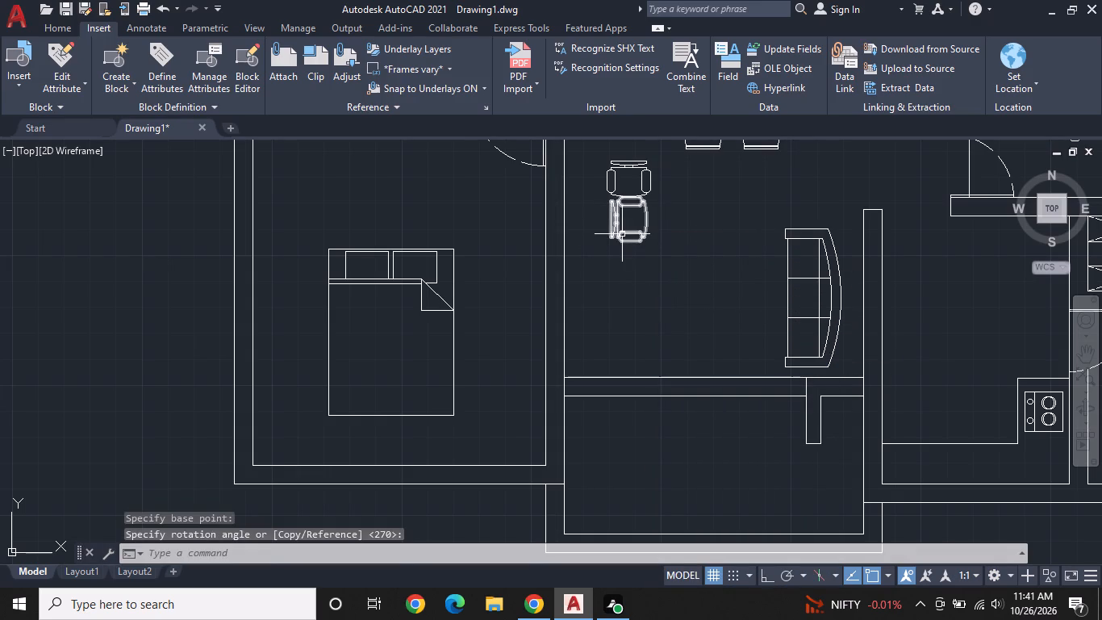
Move the rotated armchair south so it sits opposite the sofa, near the central room's south wall.
click(622, 234)
click(611, 224)
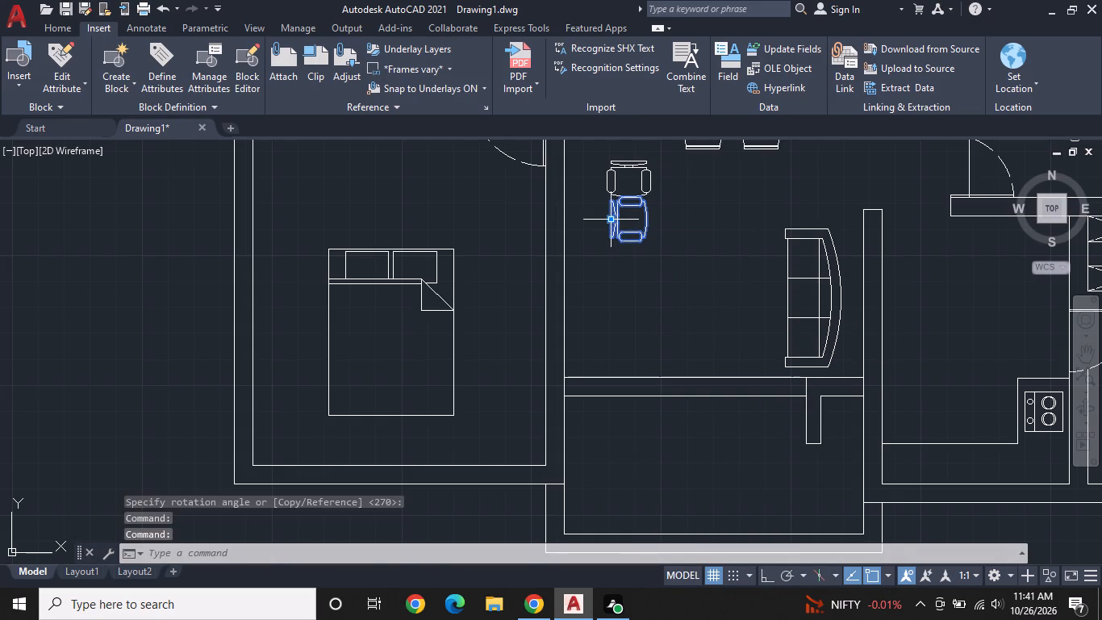
click(612, 220)
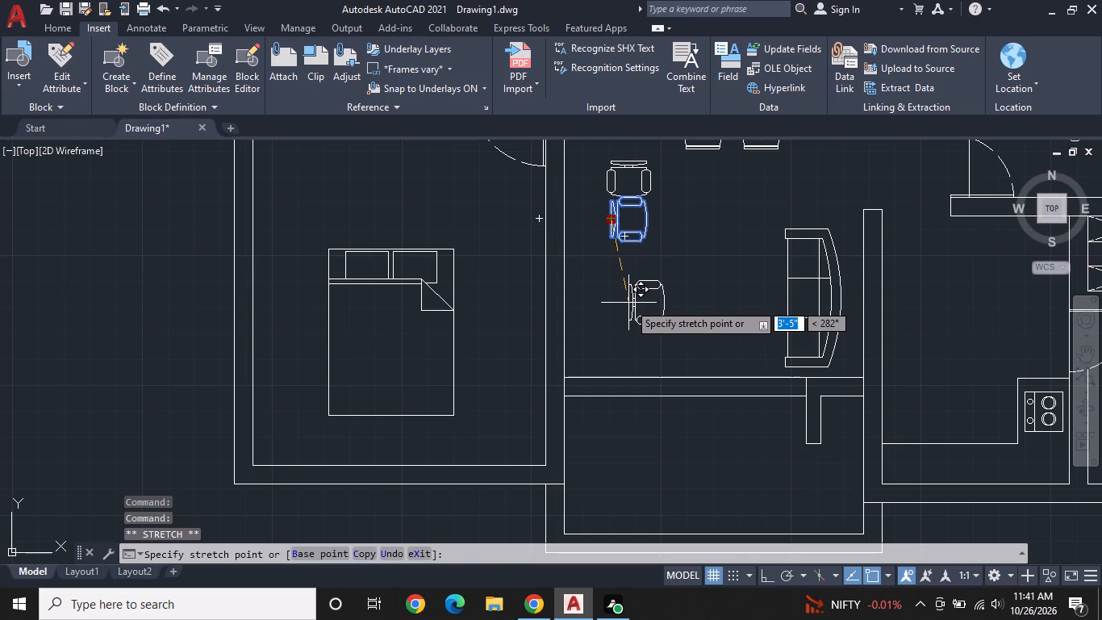
click(625, 317)
key(Escape)
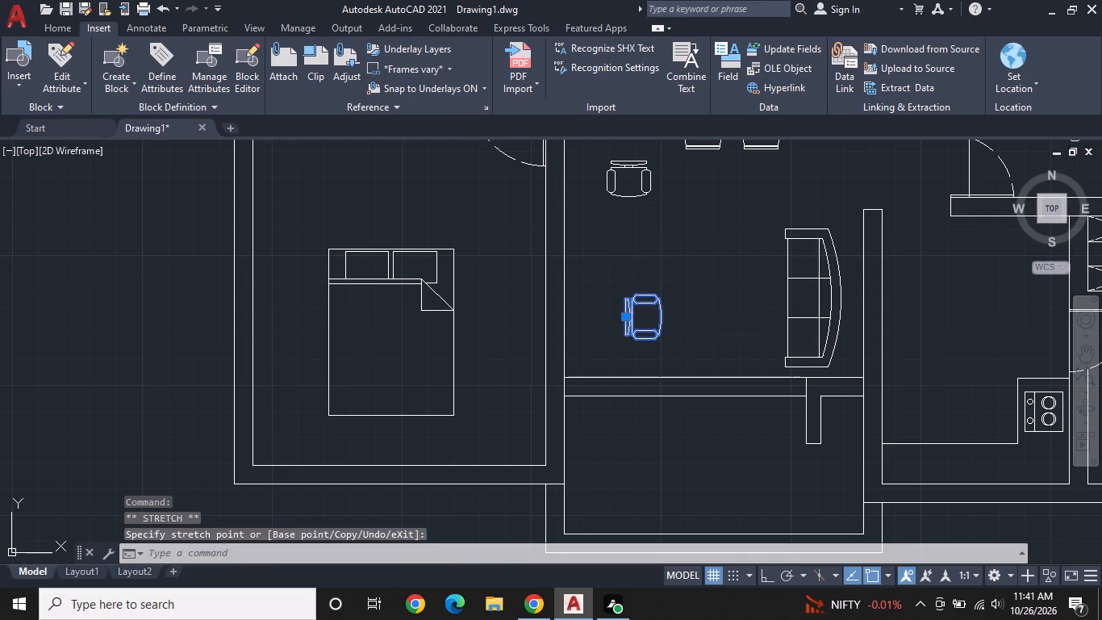
Erase the remaining unrotated armchair north of the rotated one.
click(612, 182)
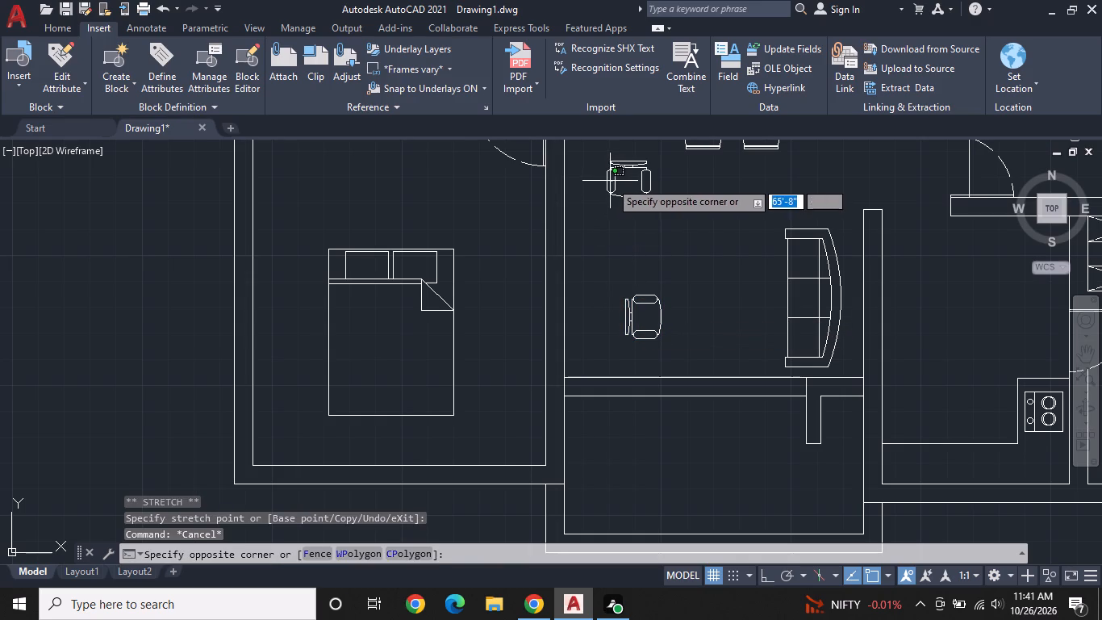
click(610, 181)
click(606, 184)
right_click(606, 184)
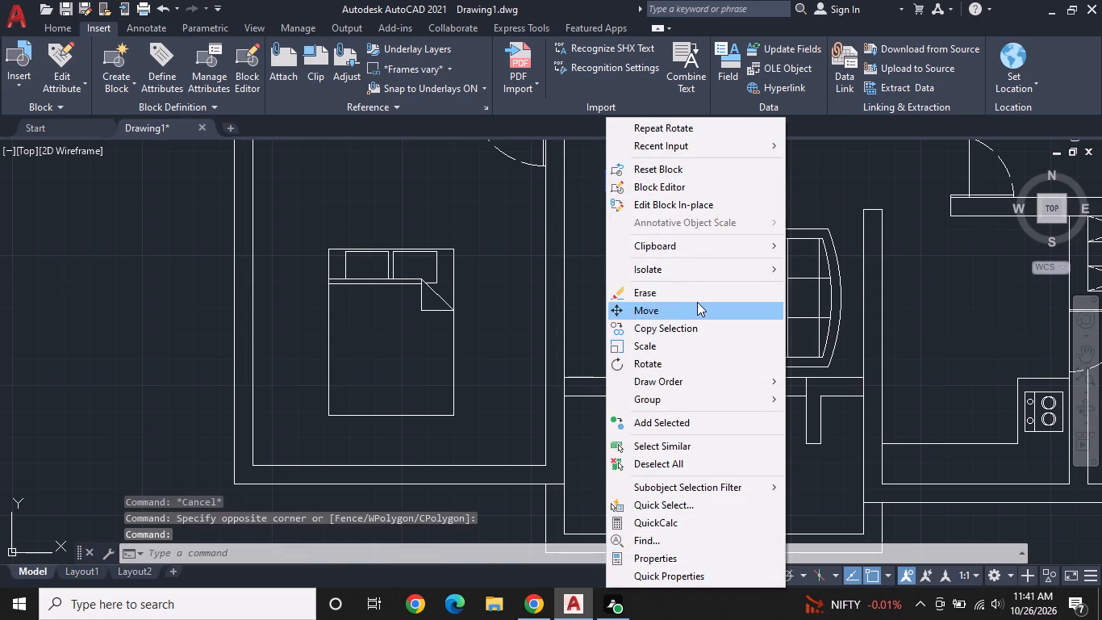
click(696, 287)
Scale the rotated armchair up slightly about its southwest corner.
click(631, 316)
right_click(631, 316)
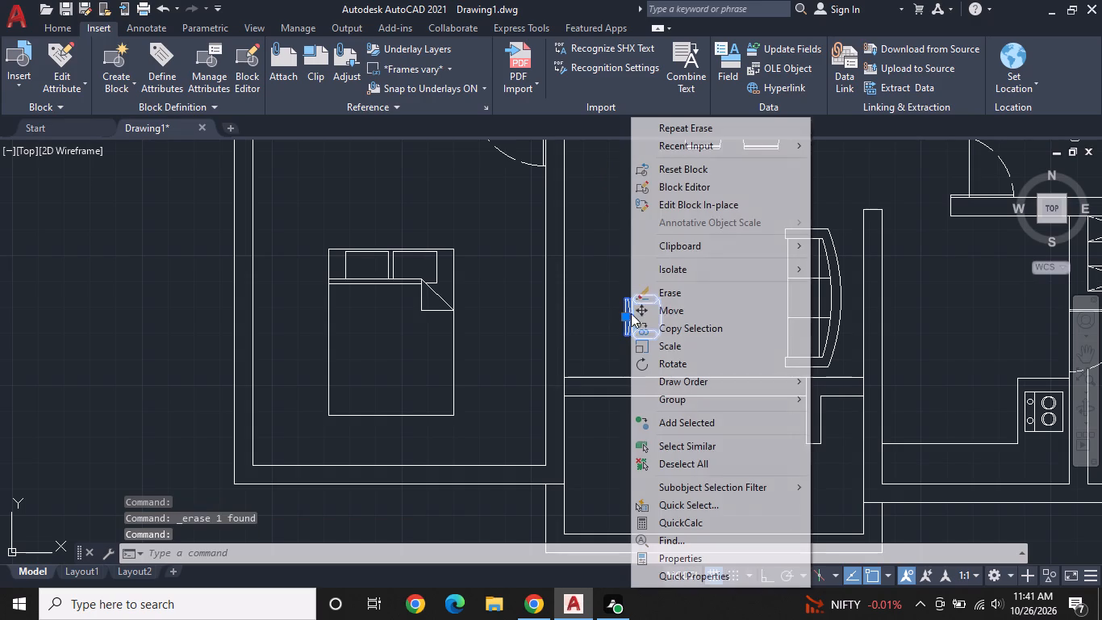
click(682, 346)
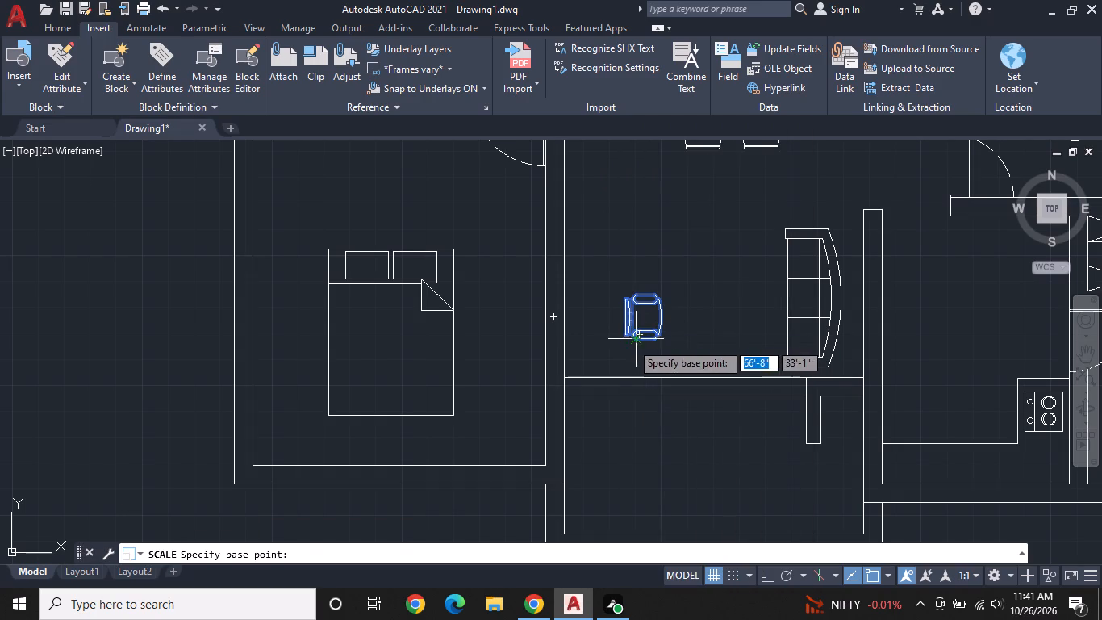
click(622, 337)
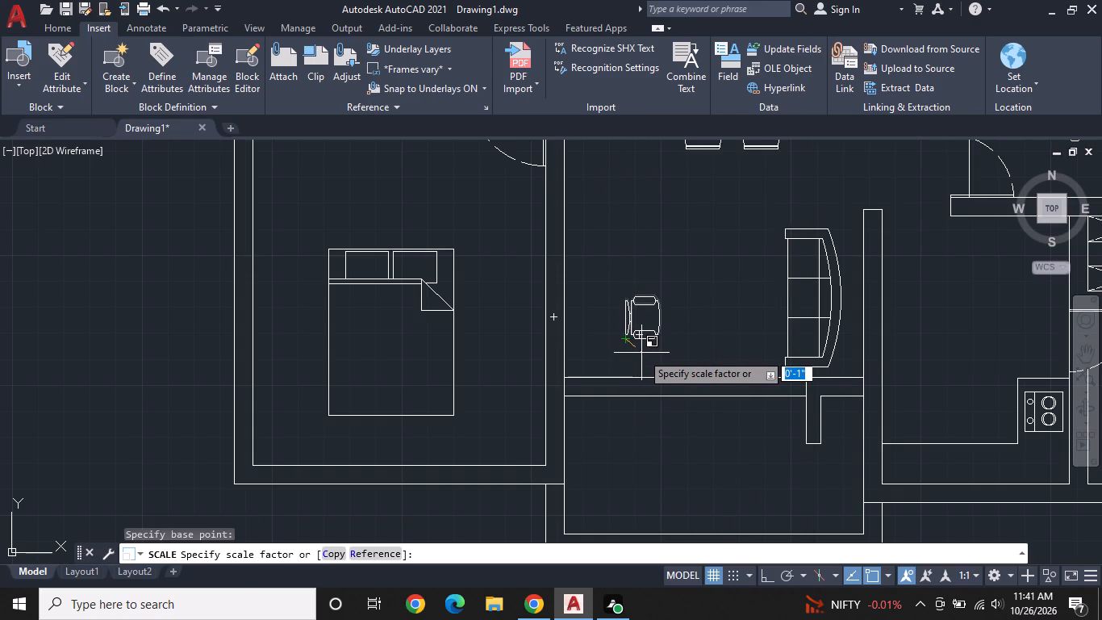
click(642, 355)
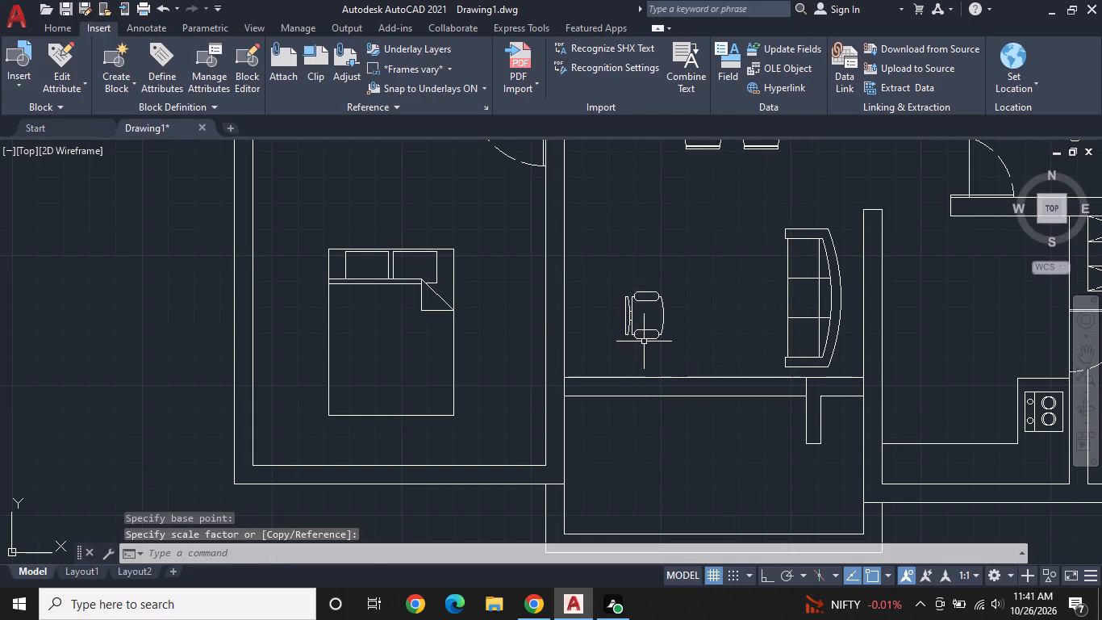
Copy the armchair about 2'-7" straight north with orthogonal constraint on, making a pair facing the sofa.
click(646, 325)
click(637, 337)
right_click(637, 337)
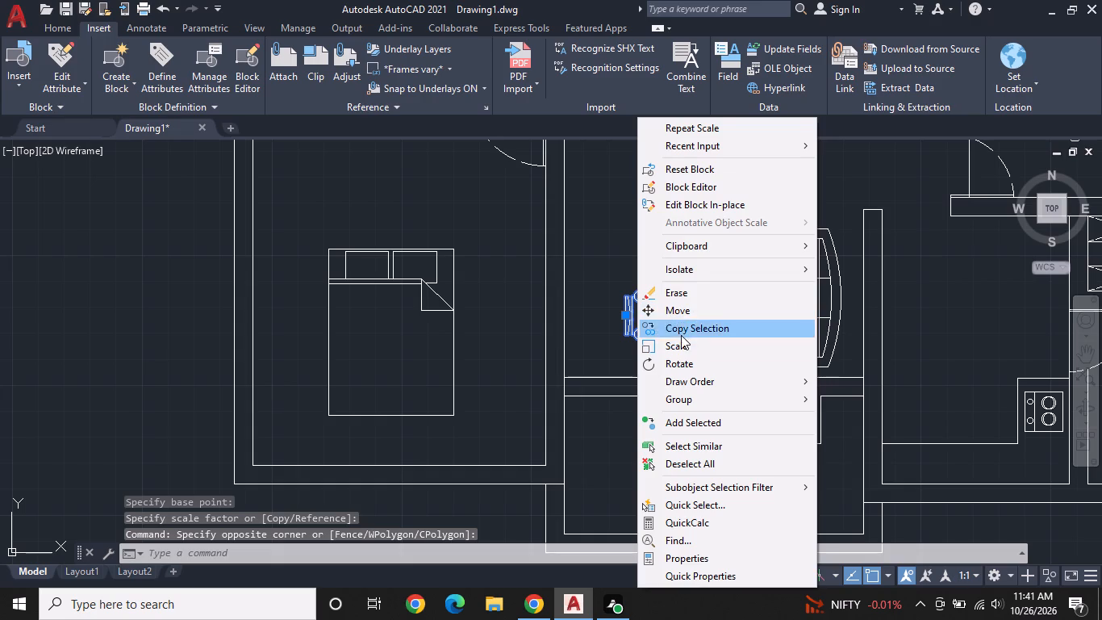
click(691, 330)
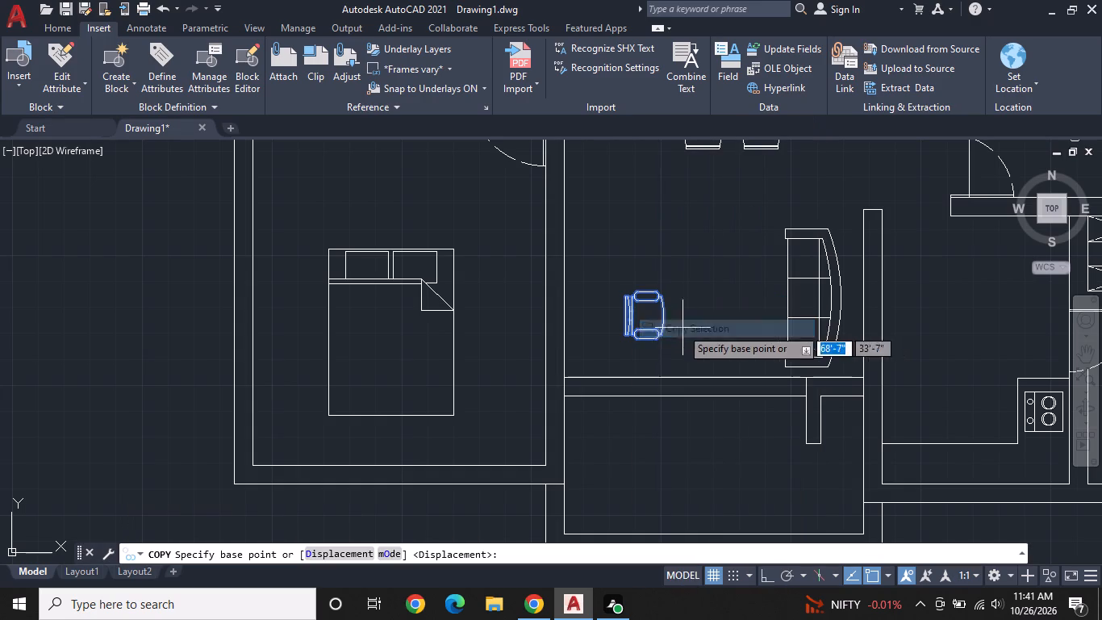
click(625, 335)
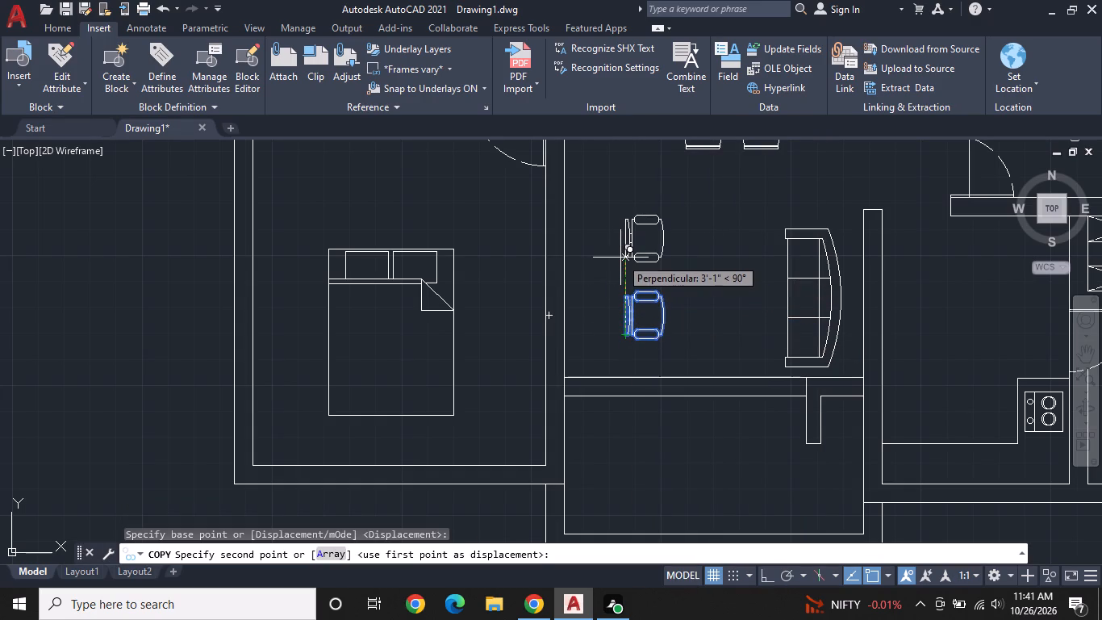
key(F8)
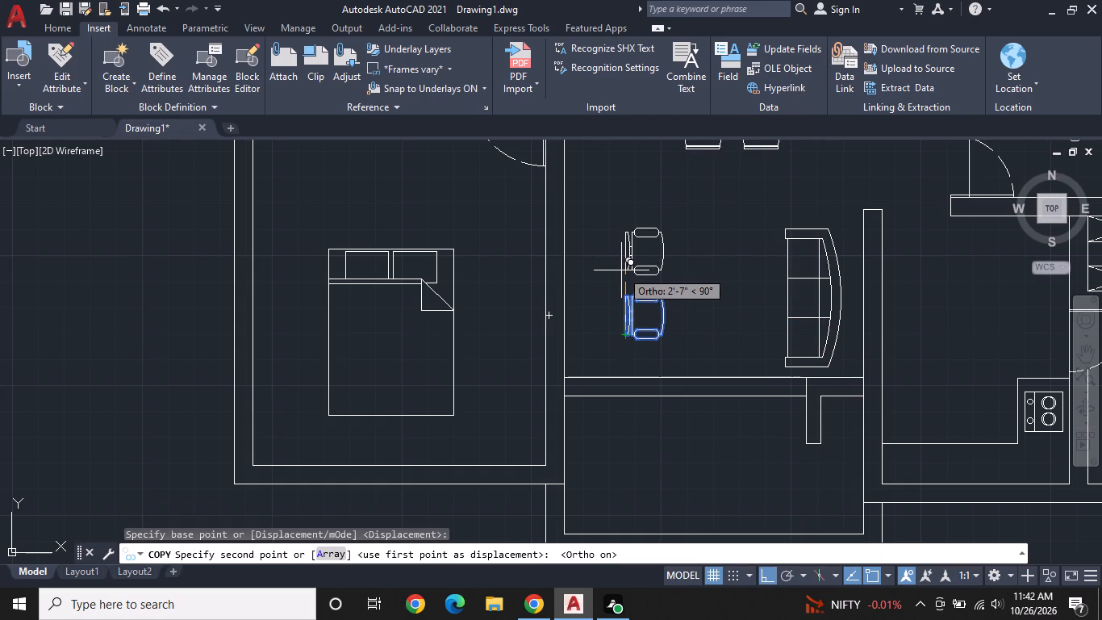
click(621, 270)
key(Escape)
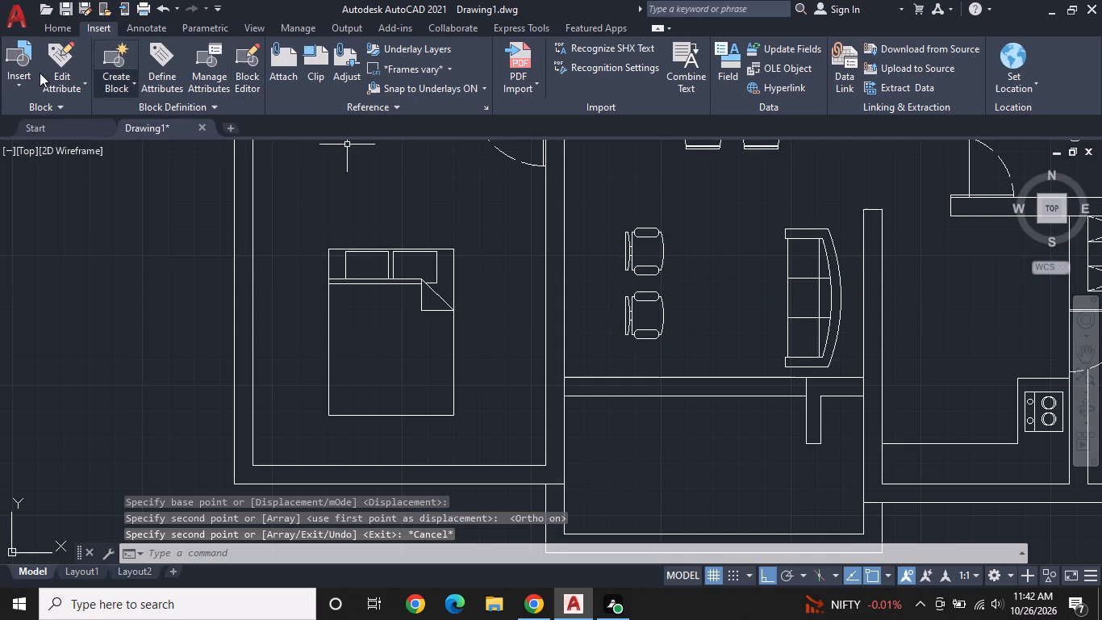
Draw a rectangular coffee table about 1'-9" by 3'-2" between the two armchairs and the sofa.
click(55, 22)
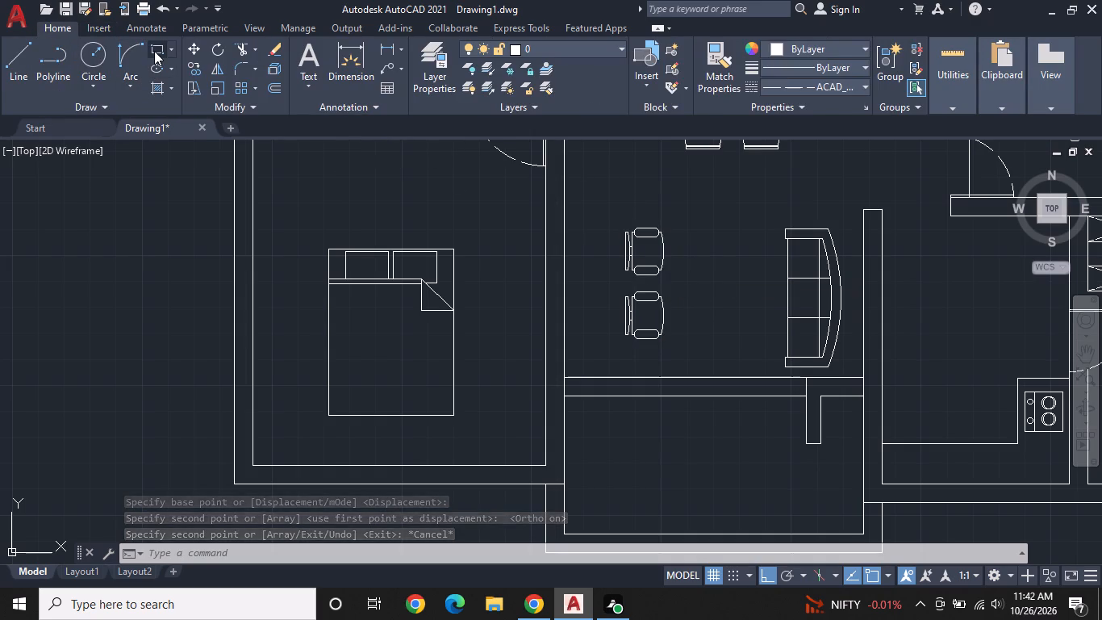
click(154, 51)
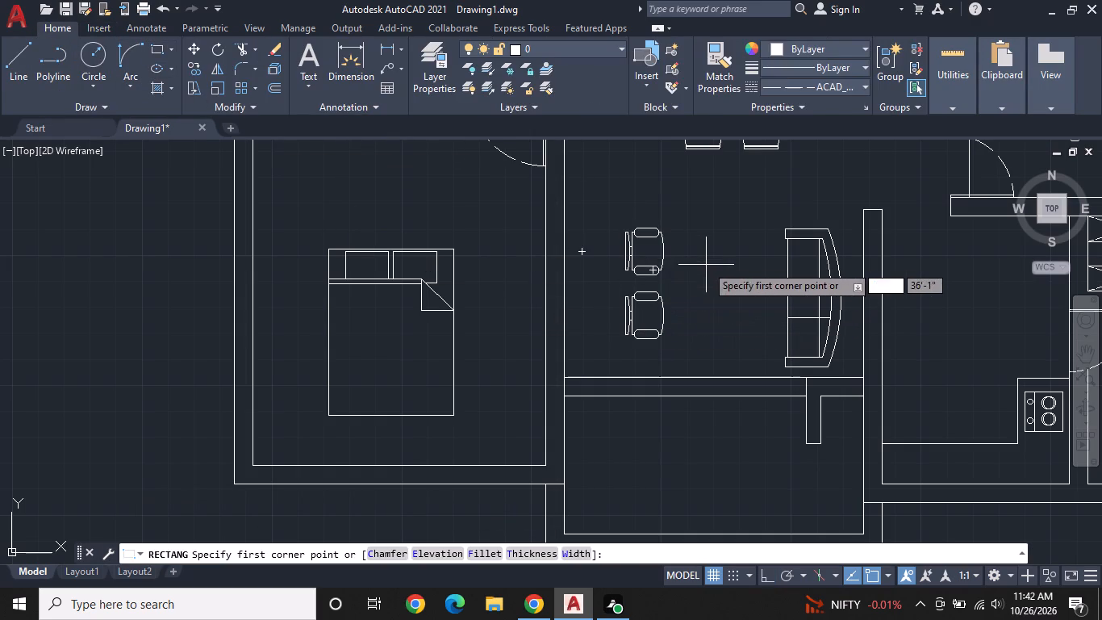
click(706, 265)
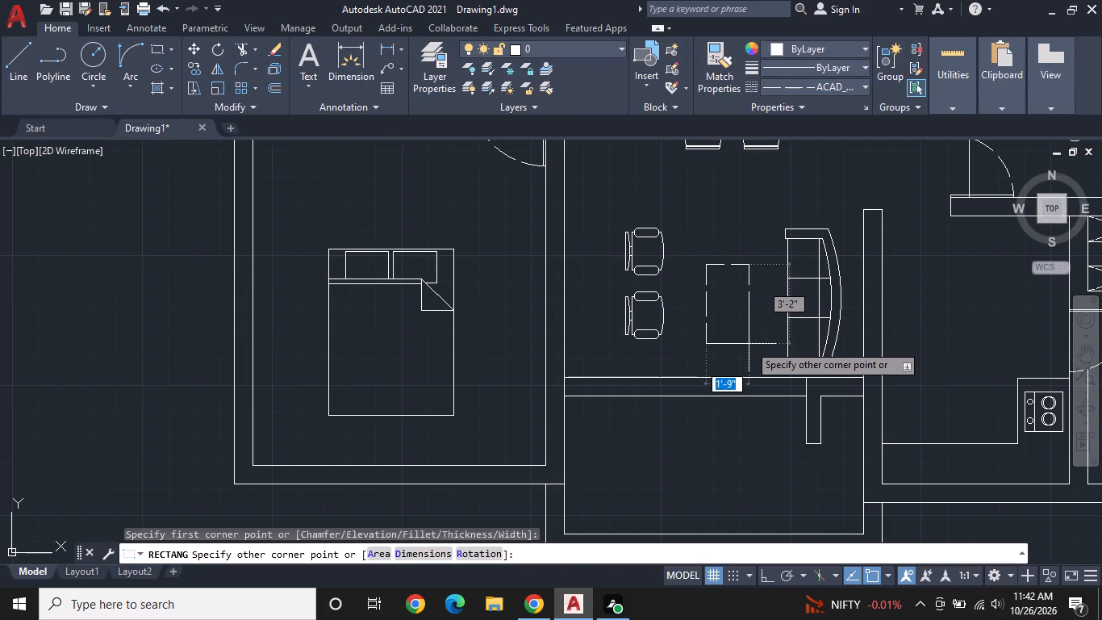
click(749, 344)
Set the coffee table rectangle's linetype to ByLayer.
click(749, 310)
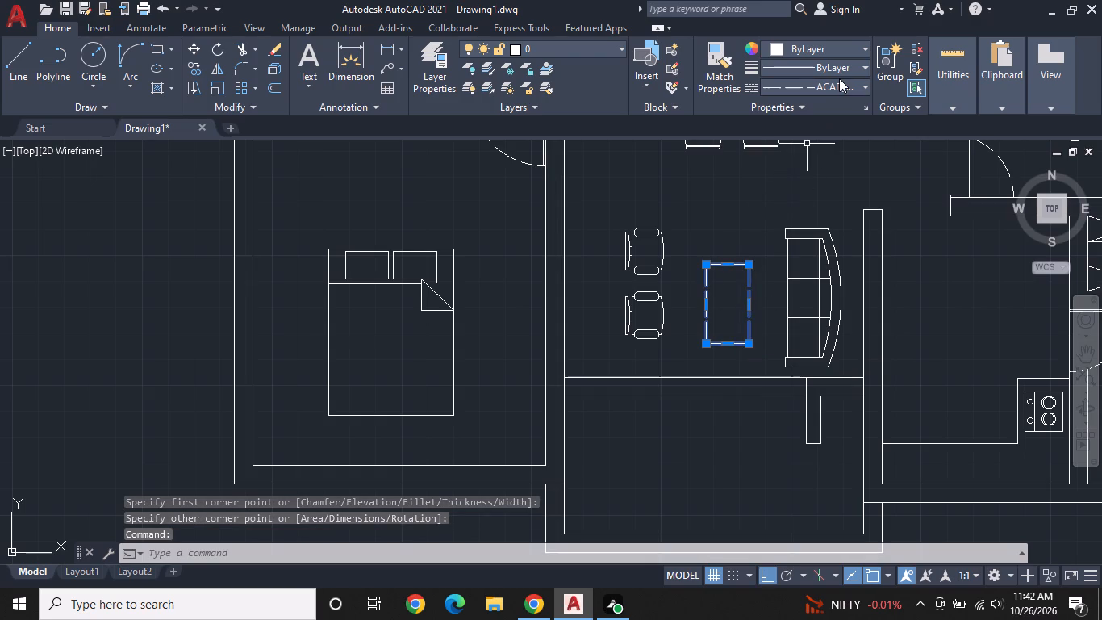
click(840, 77)
click(832, 90)
click(823, 102)
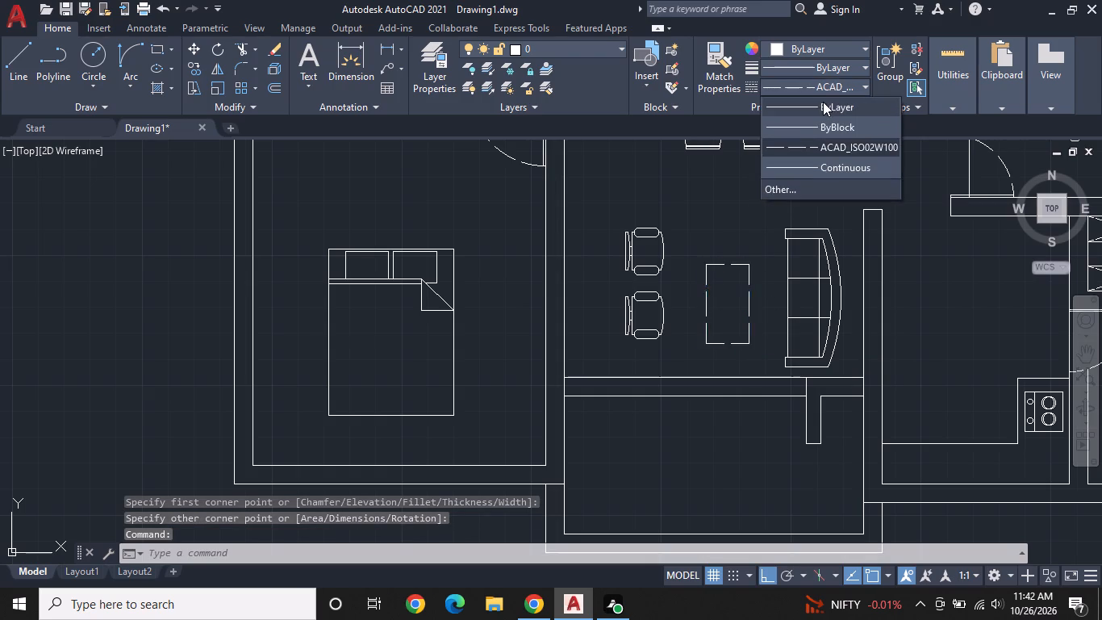
key(Escape)
key(Escape)
Move both armchairs about 1'-0" straight south to line them up with the coffee table and sofa.
middle_drag(753, 286, 753, 250)
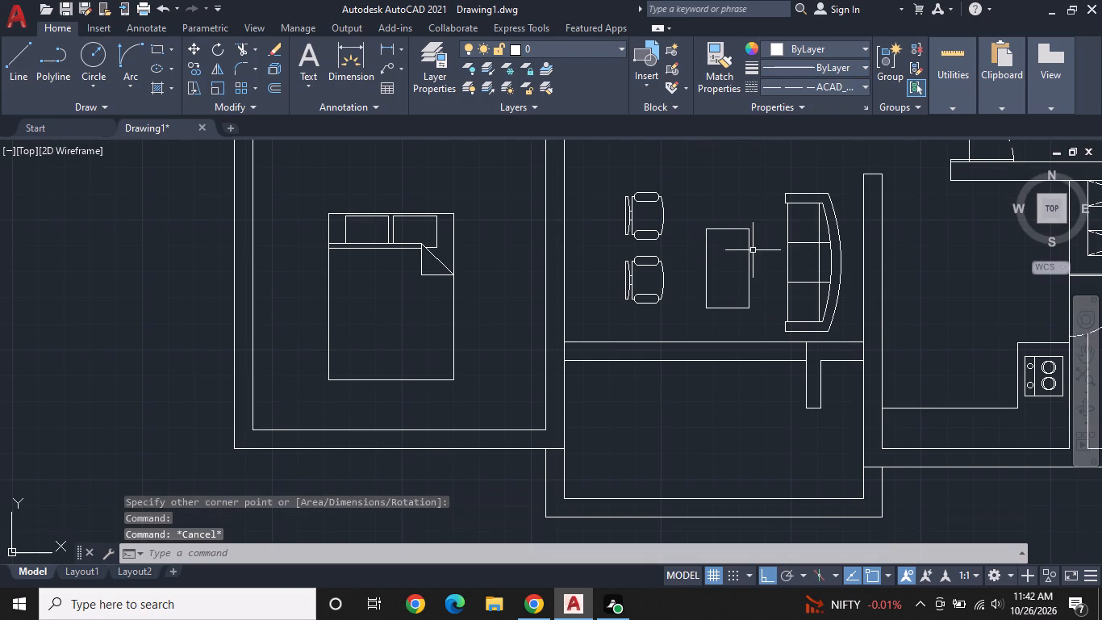
click(627, 196)
click(632, 270)
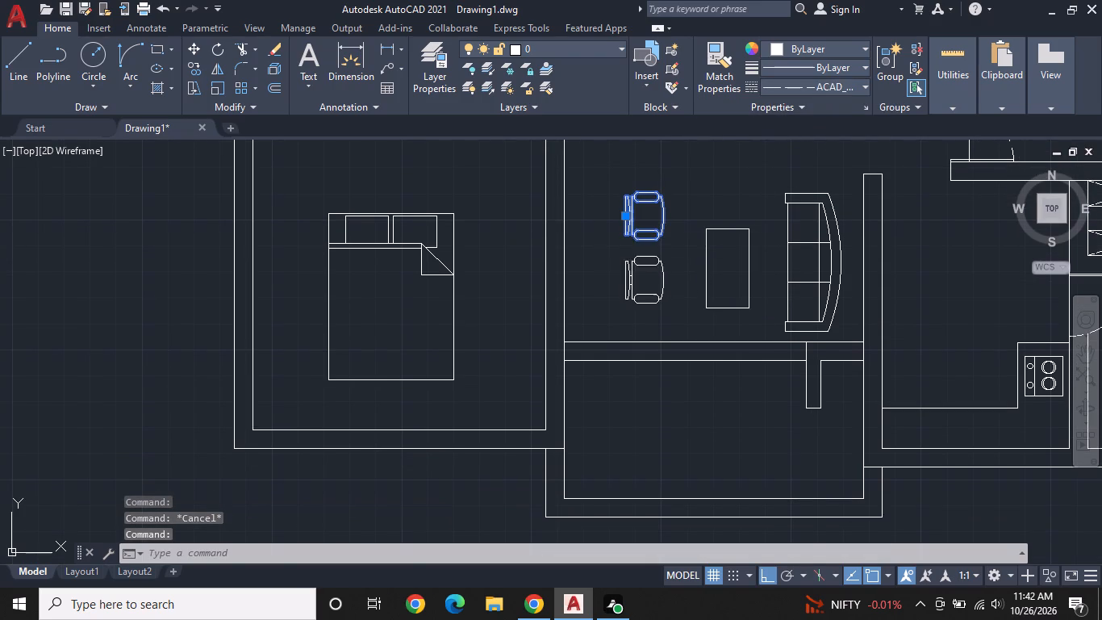
right_click(632, 270)
click(673, 337)
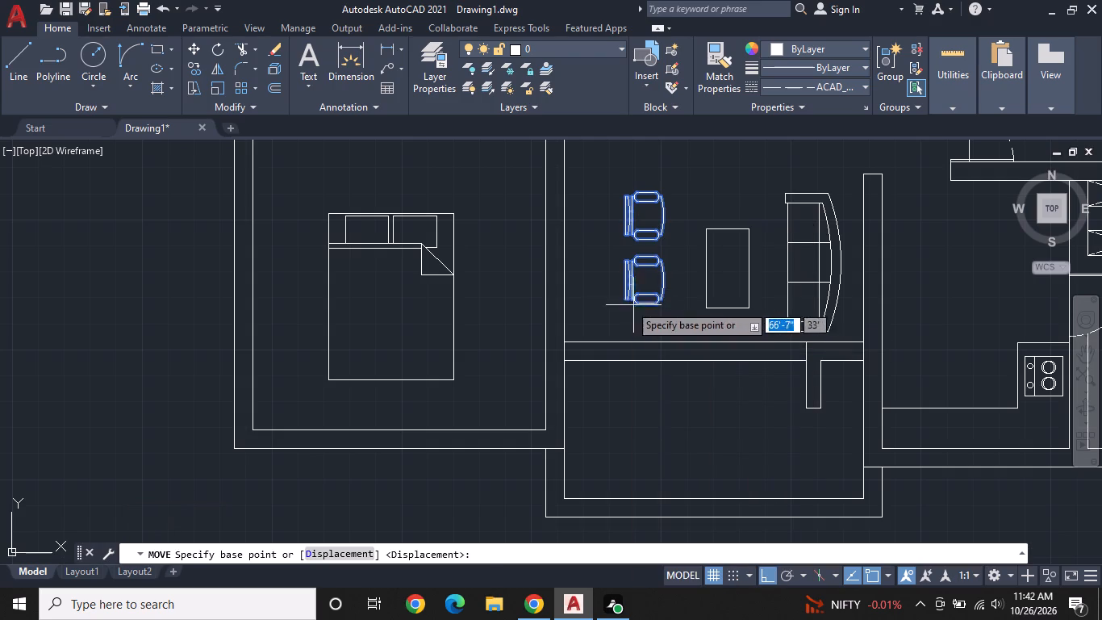
click(619, 301)
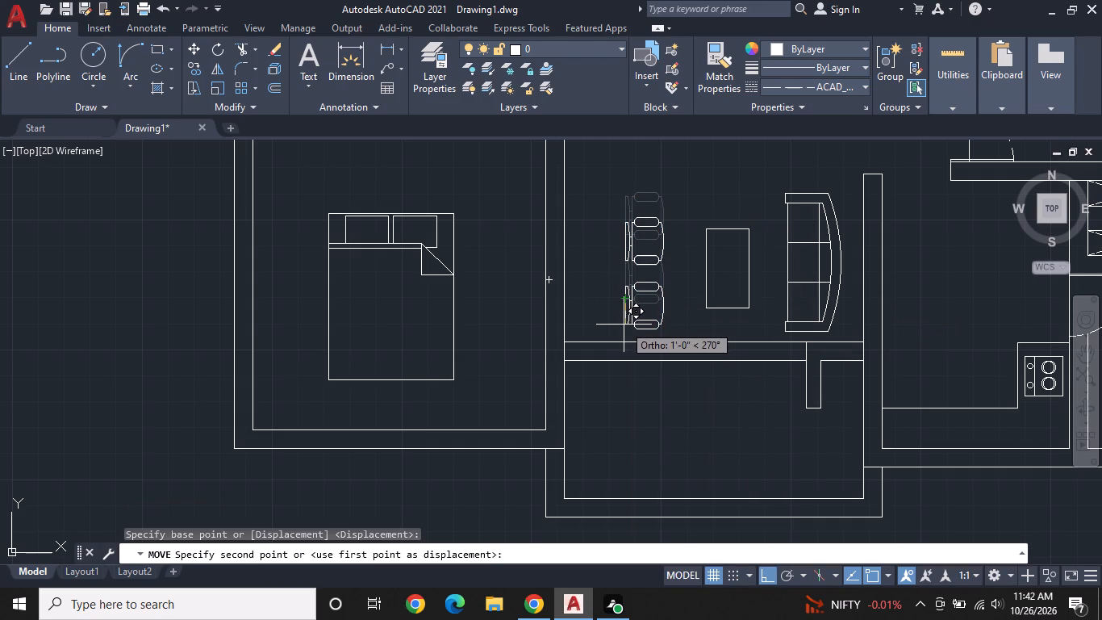
click(624, 325)
key(Escape)
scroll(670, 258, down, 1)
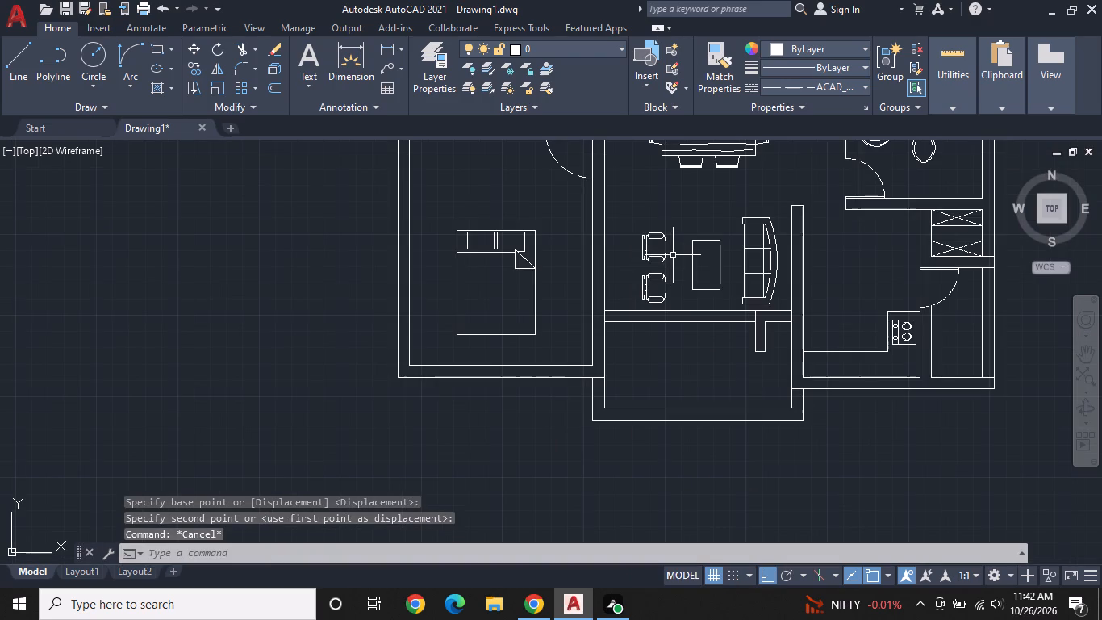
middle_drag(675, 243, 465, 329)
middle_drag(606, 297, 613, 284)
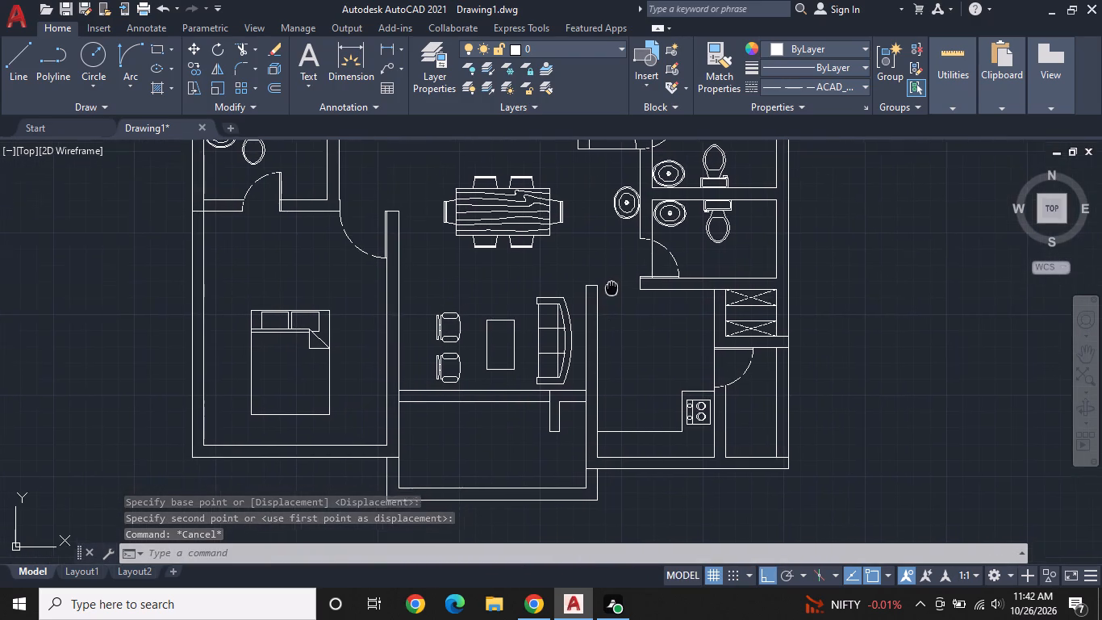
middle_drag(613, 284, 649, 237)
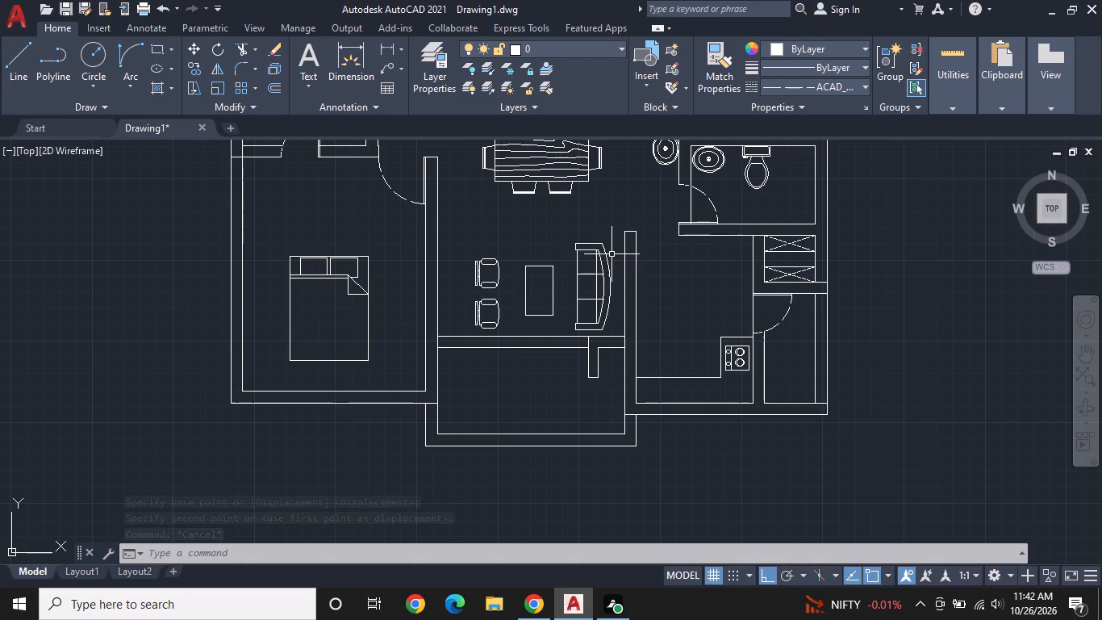
Rotate the southwest bedroom's bed 90° counterclockwise about its northwest corner, turning the pillows towards the west wall.
middle_drag(578, 279, 778, 275)
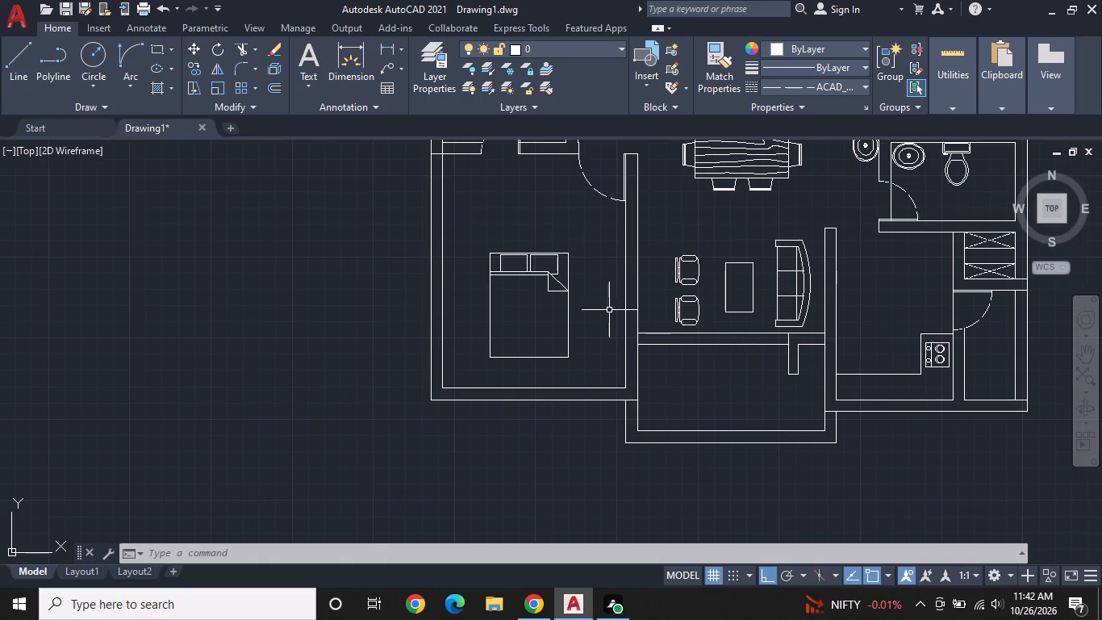
scroll(553, 309, up, 1)
click(544, 261)
right_click(544, 261)
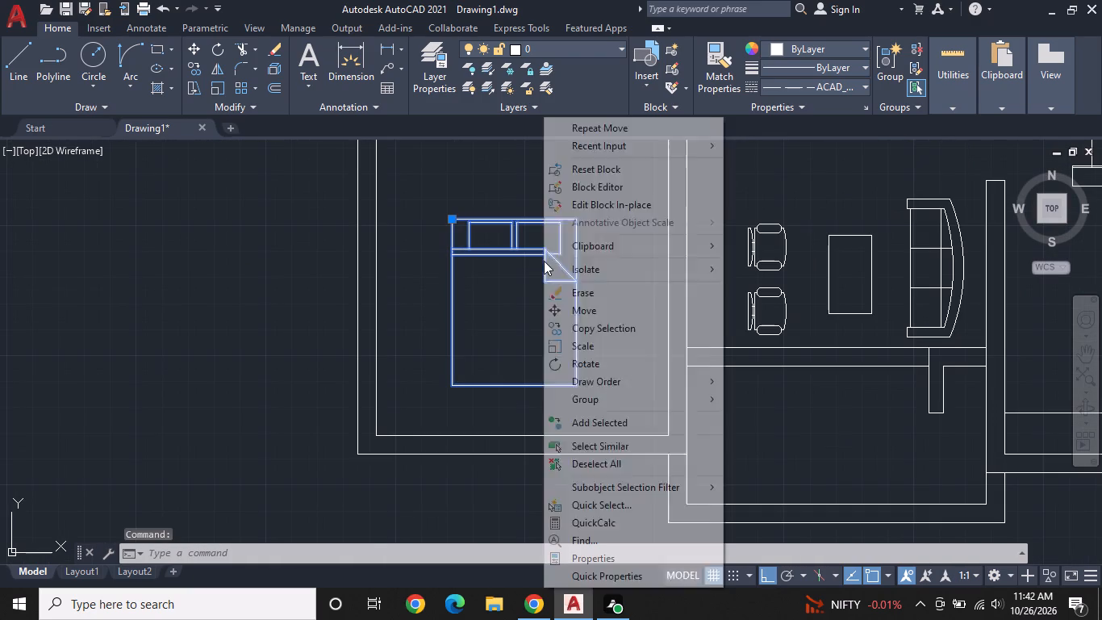
click(601, 363)
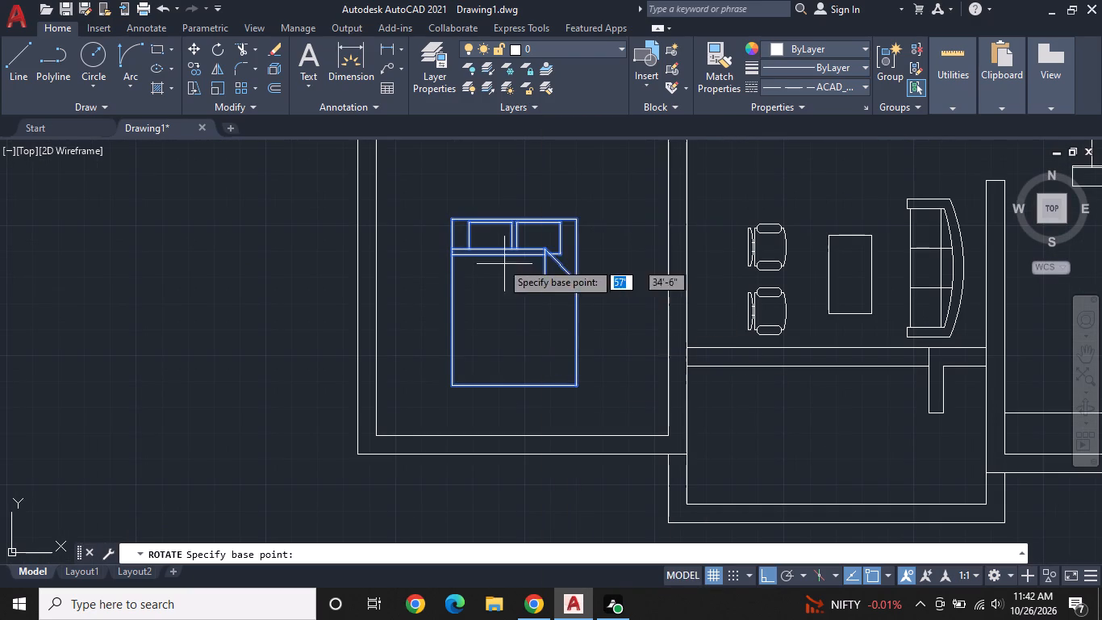
click(453, 218)
click(453, 204)
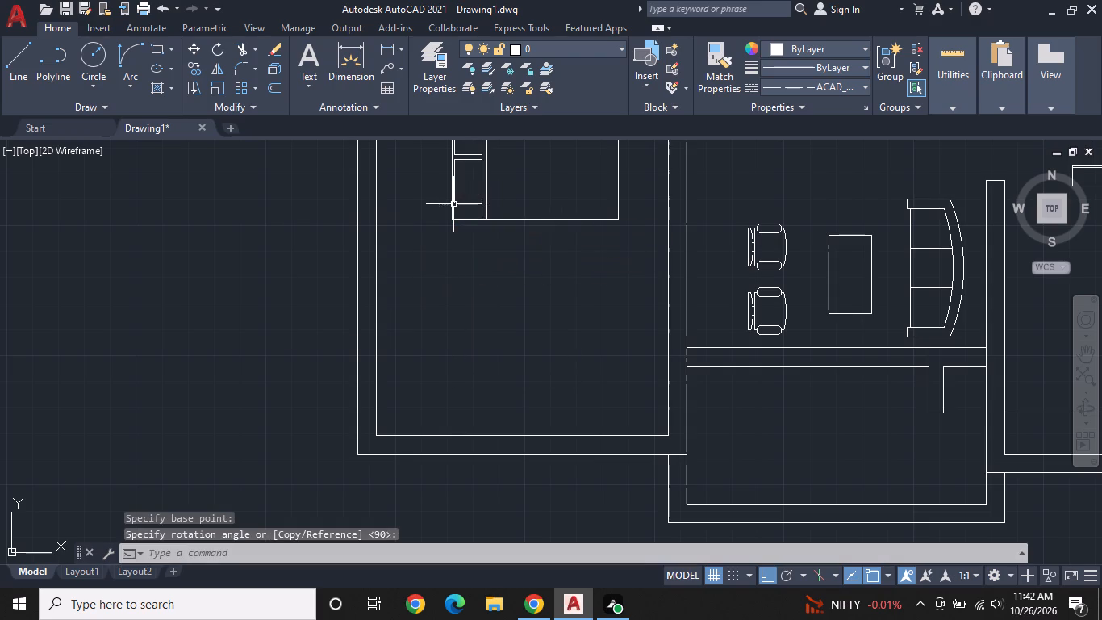
Move the rotated bed by its southwest corner against the bedroom's west wall near the south end, with orthogonal constraint off.
click(450, 216)
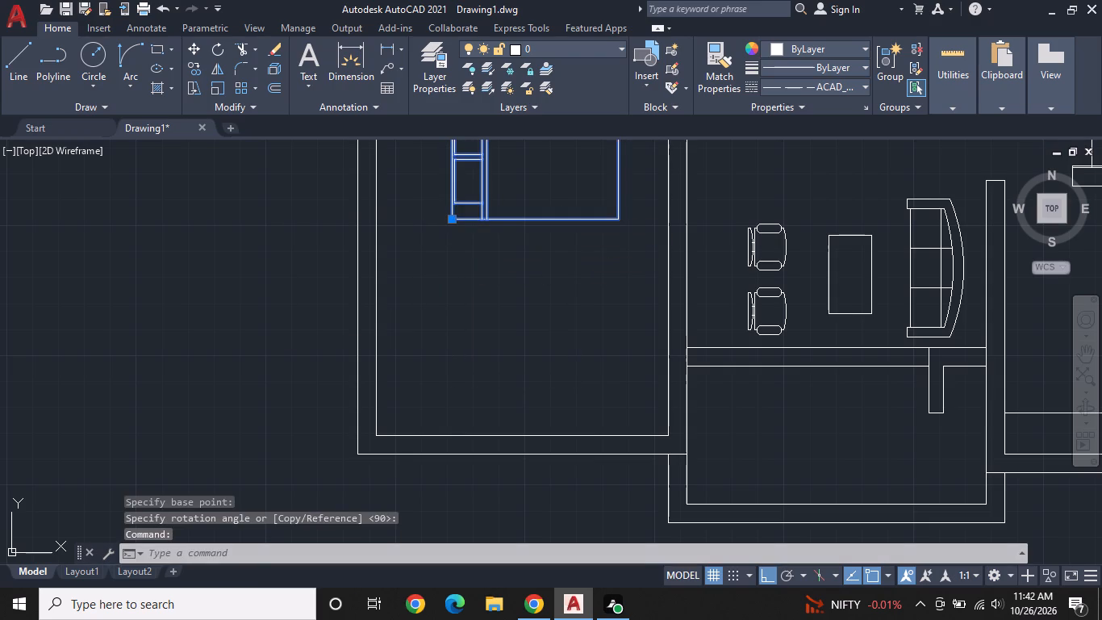
click(451, 215)
click(453, 223)
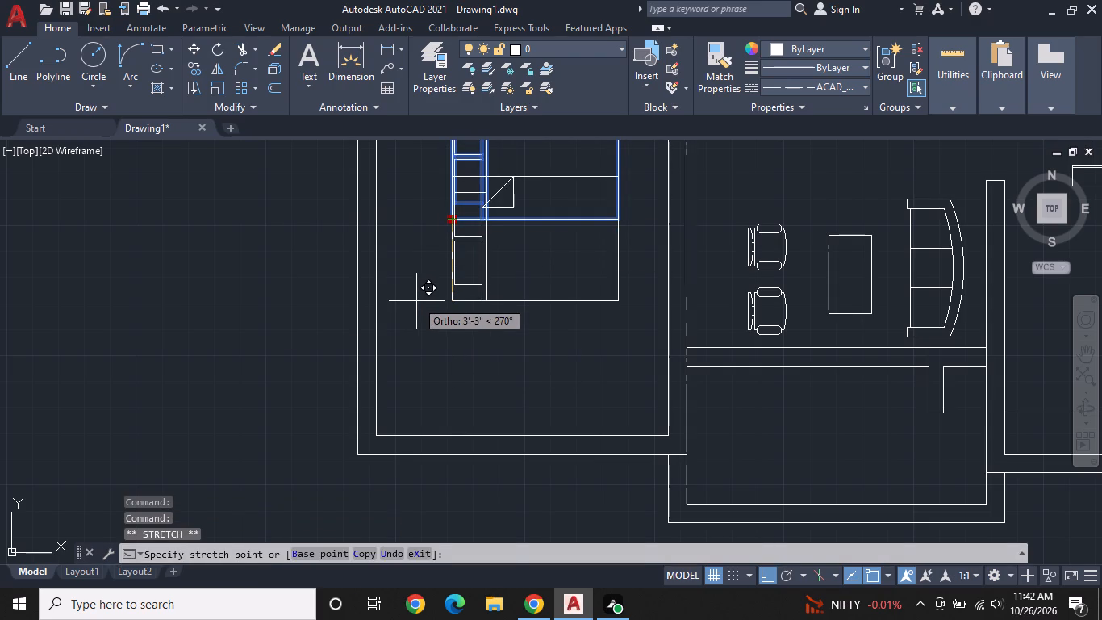
key(F8)
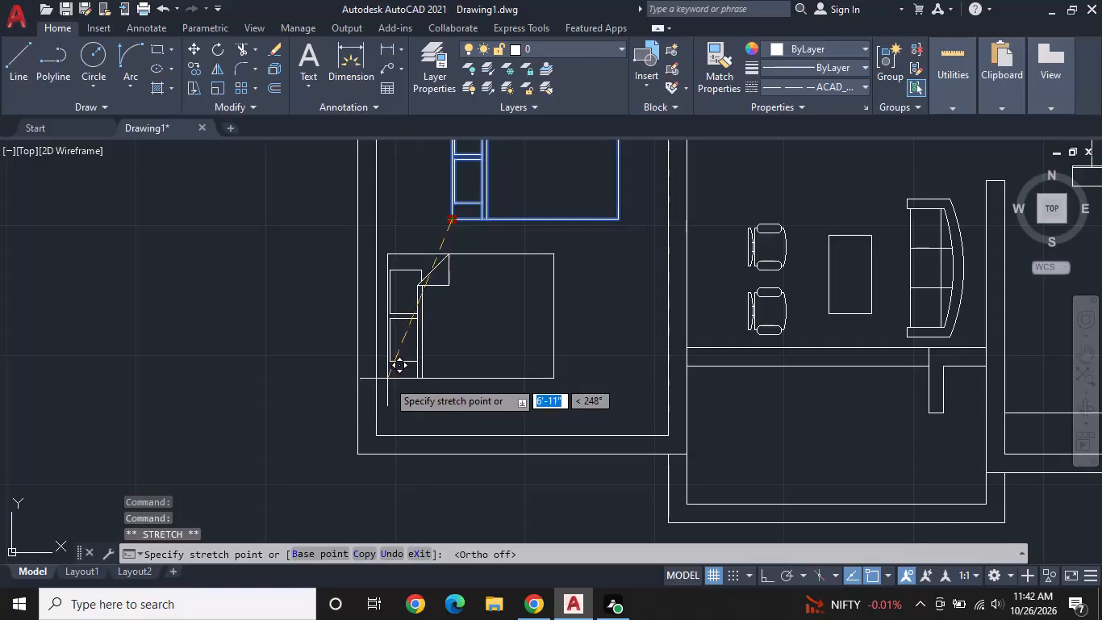
click(379, 396)
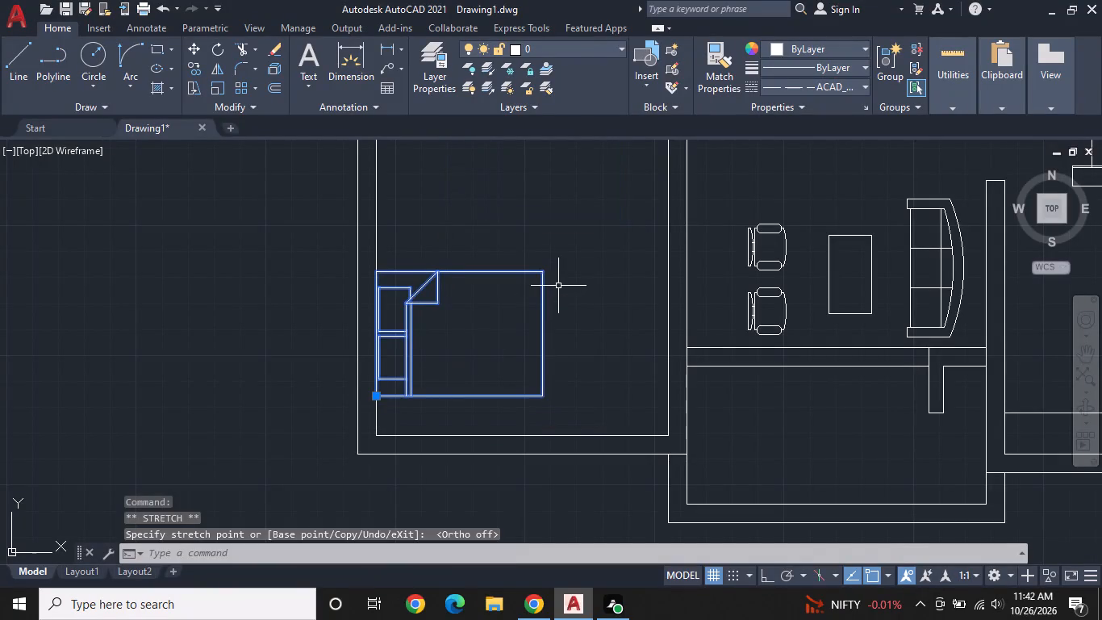
key(Escape)
Draw a short line across the thickness of the northwest bedroom's west wall, north of the bed, marking a window's north end.
scroll(577, 265, down, 1)
middle_drag(589, 228, 413, 384)
middle_drag(591, 262, 624, 333)
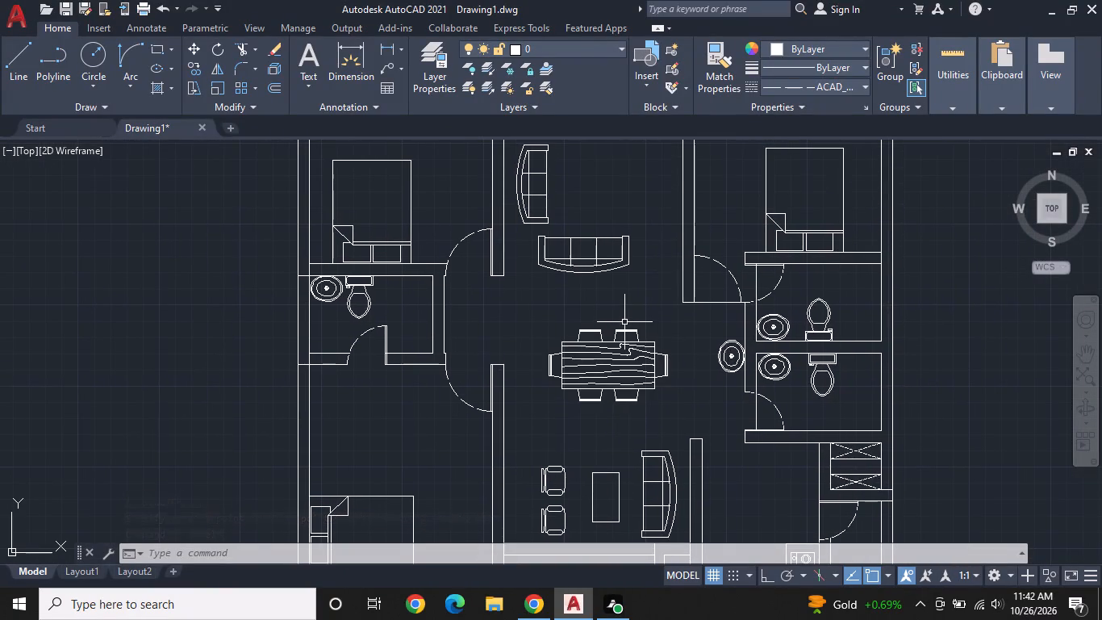
middle_drag(495, 237, 720, 357)
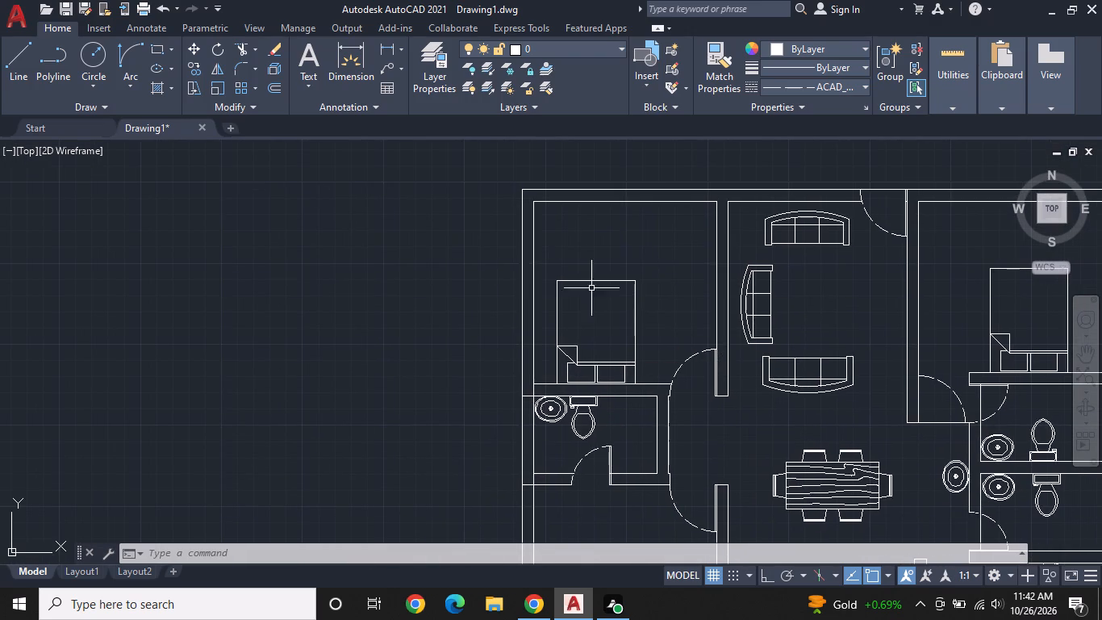
click(12, 55)
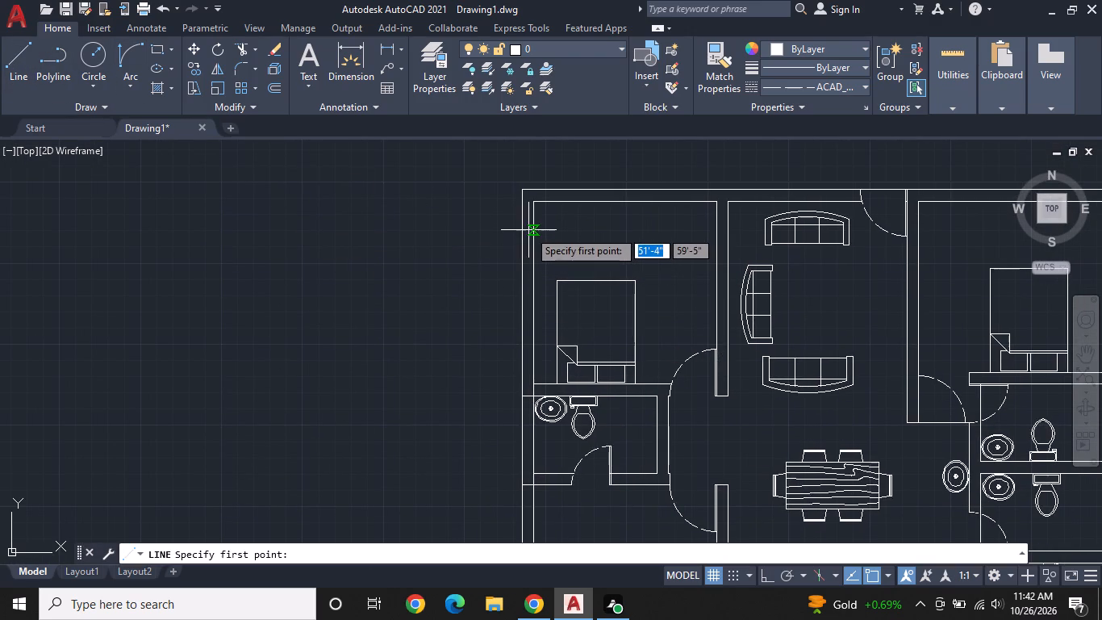
click(522, 232)
click(529, 232)
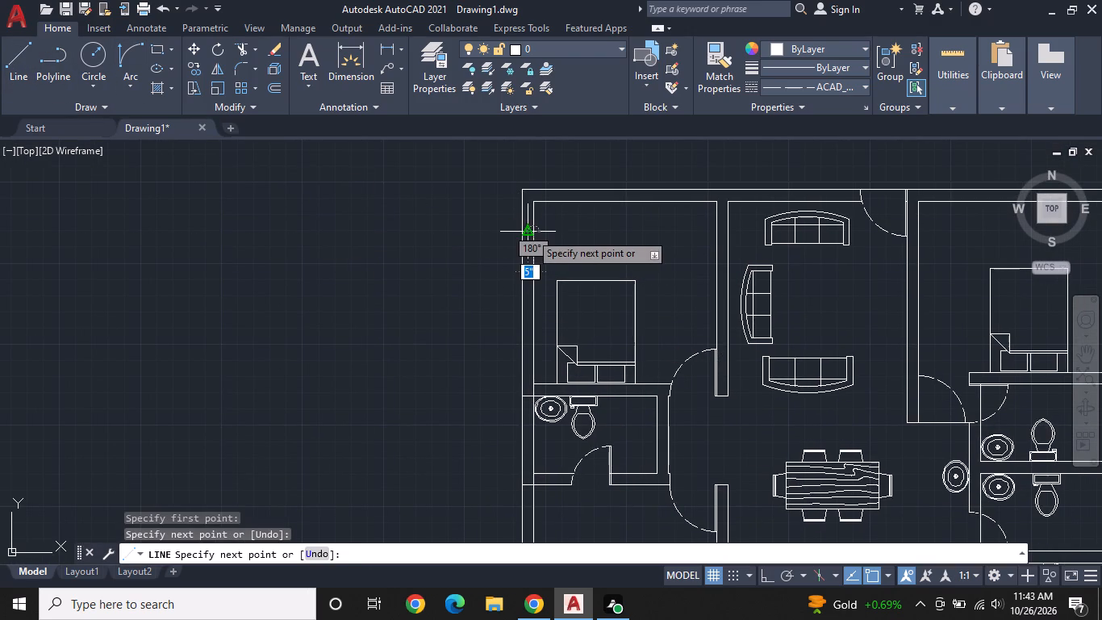
key(space)
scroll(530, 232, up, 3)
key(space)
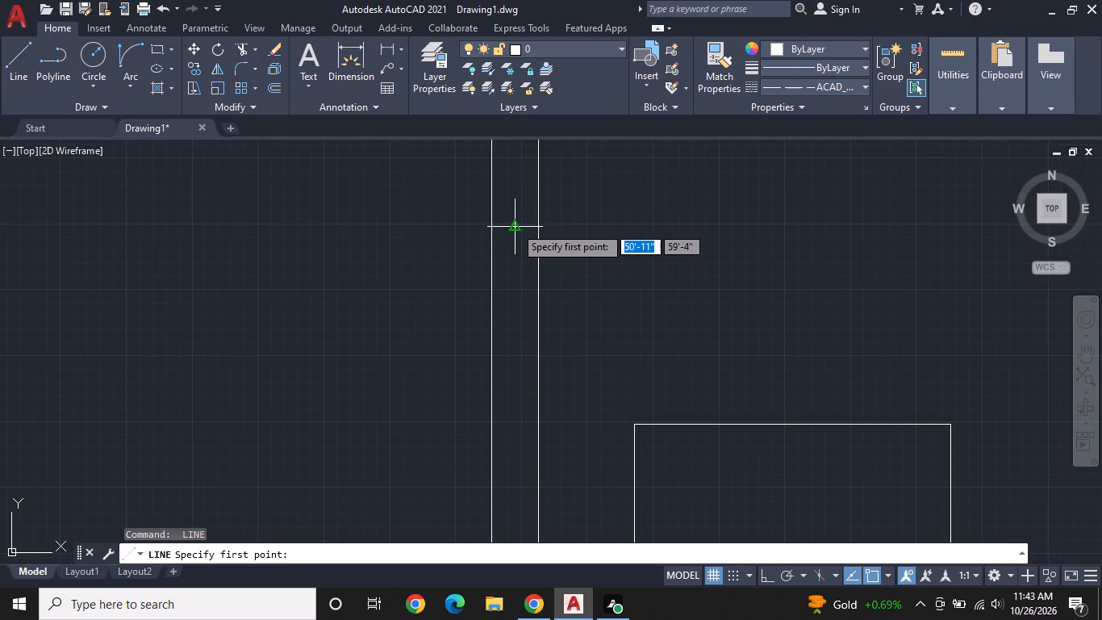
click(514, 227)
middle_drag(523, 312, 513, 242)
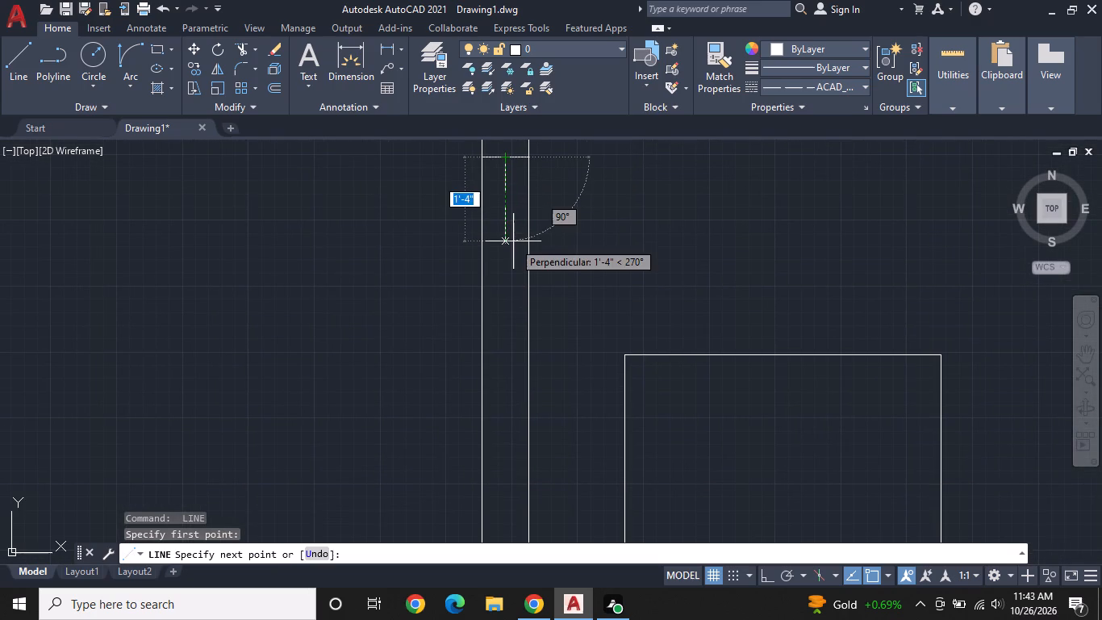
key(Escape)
Set the current linetype to ByLayer for new objects.
click(803, 77)
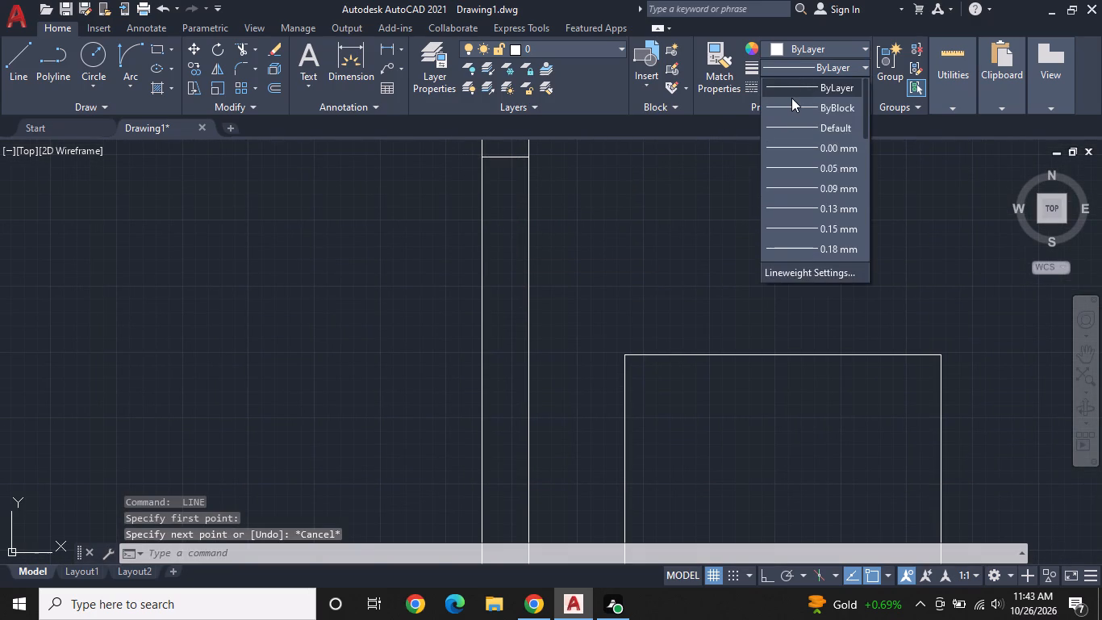
key(Escape)
click(800, 82)
click(800, 100)
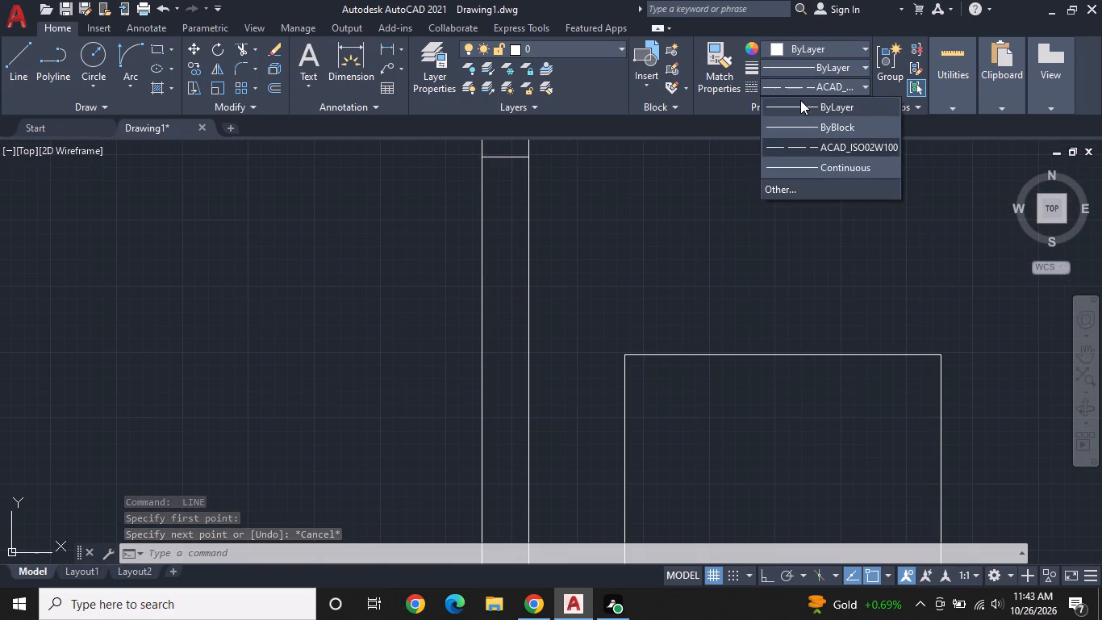
key(Escape)
Draw the window's centre line about 6'-8" south from the wall-crossing line's midpoint, and close its south end across the wall.
key(l)
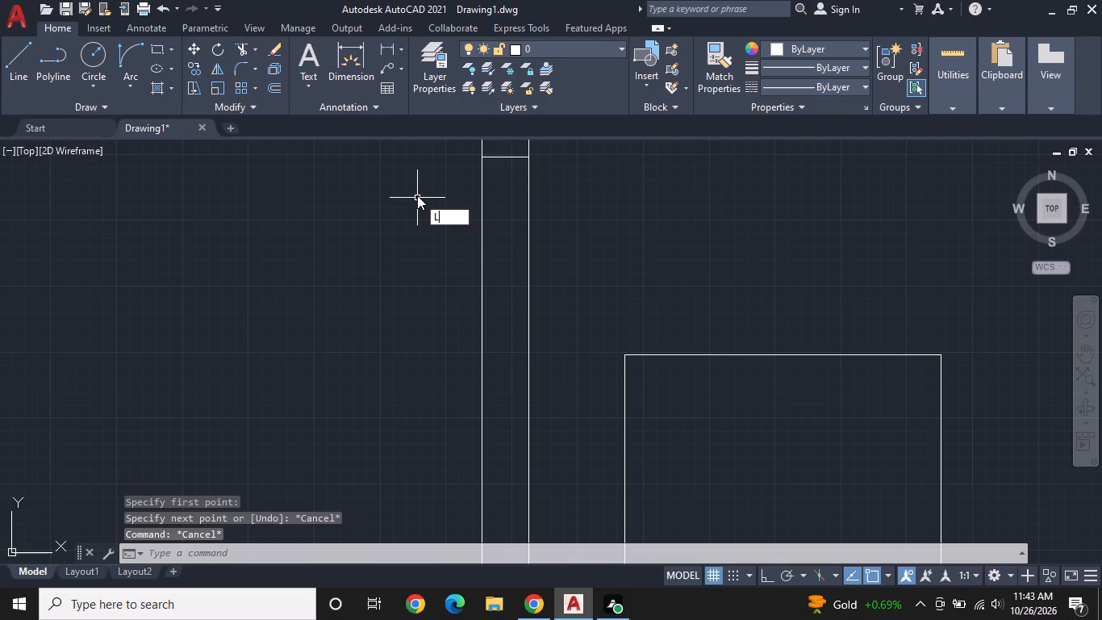
key(space)
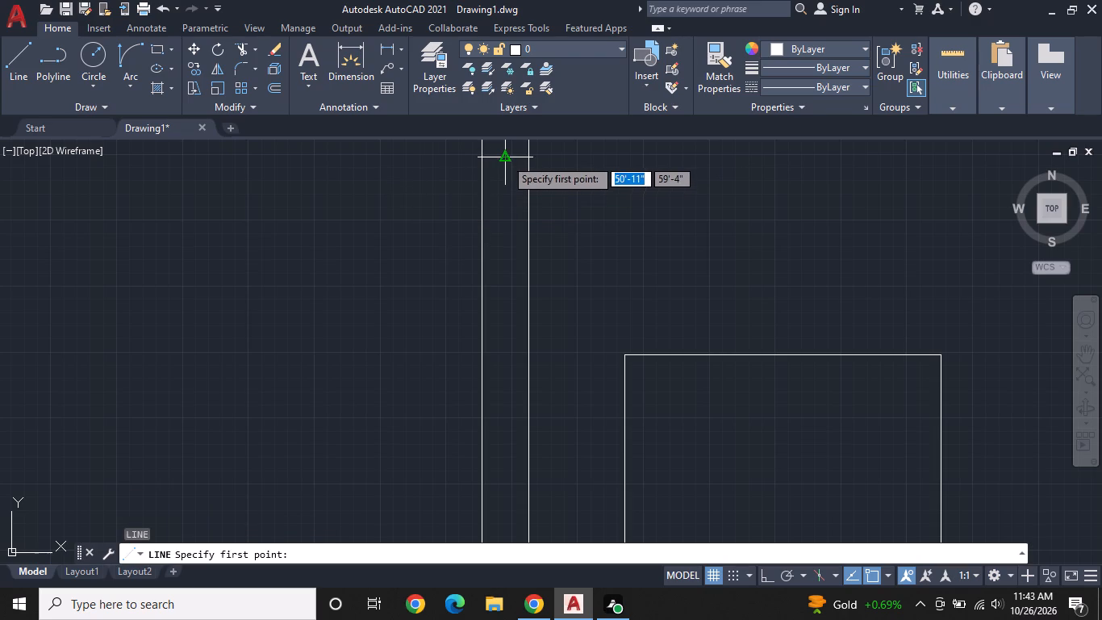
click(505, 158)
middle_drag(511, 268, 518, 212)
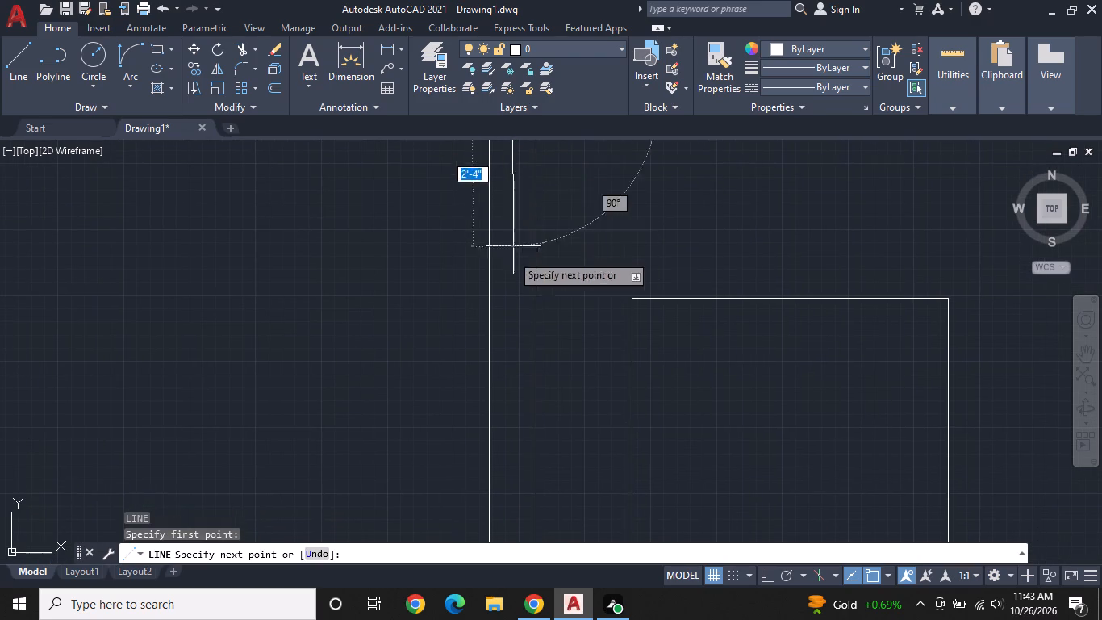
middle_drag(507, 336, 522, 170)
scroll(524, 173, down, 2)
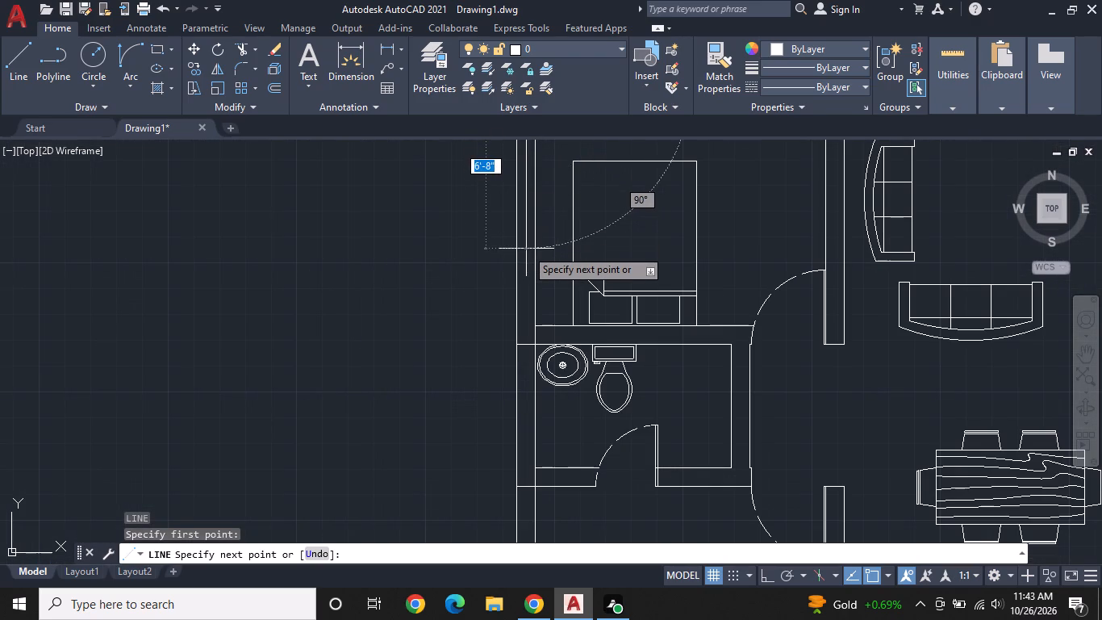
click(526, 249)
click(537, 250)
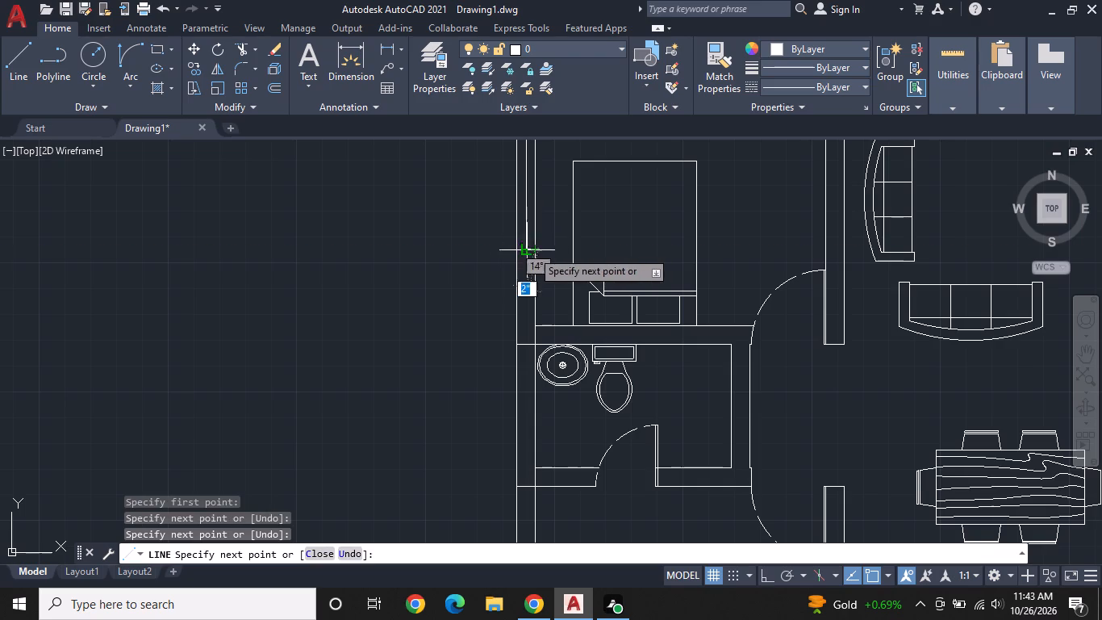
click(519, 250)
key(space)
Offset the window's centre line 1" to each side within the west wall.
scroll(536, 202, up, 2)
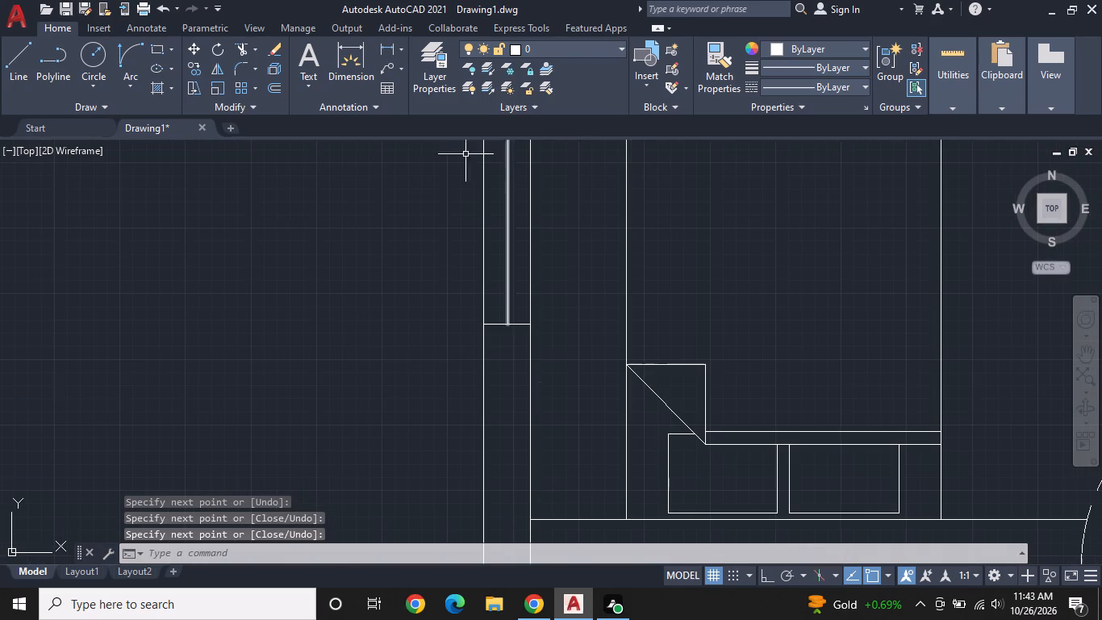
click(269, 86)
key(space)
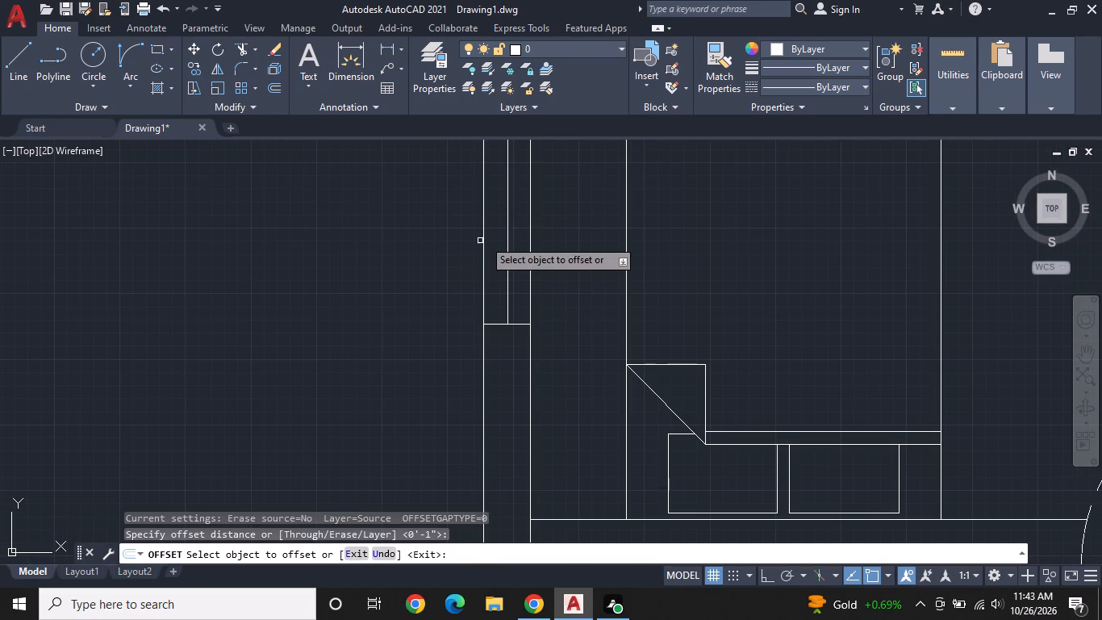
click(507, 220)
click(495, 222)
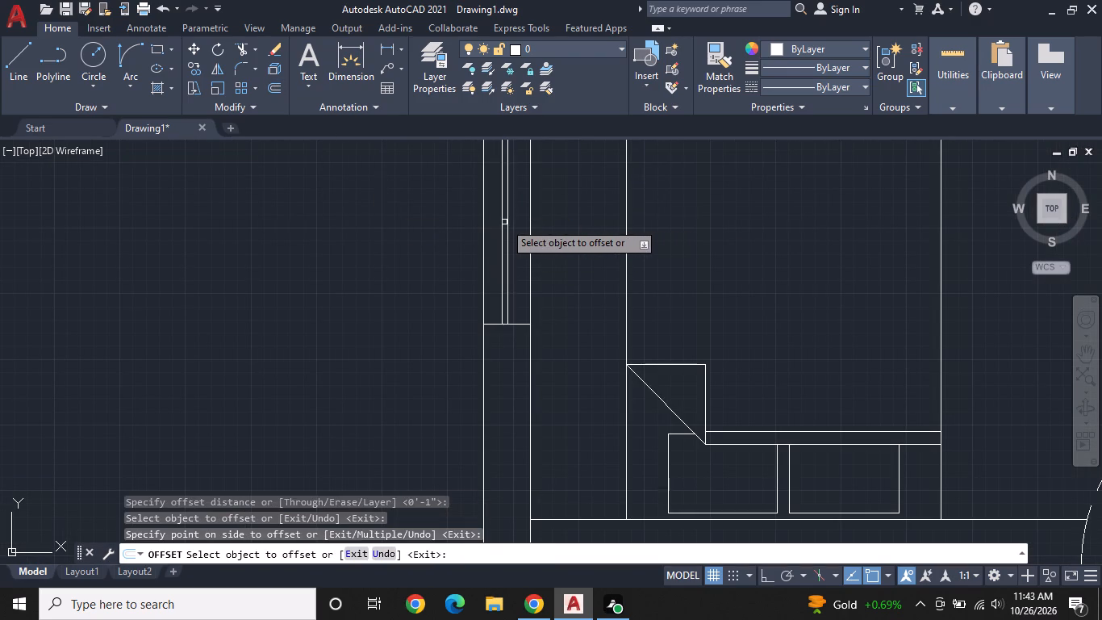
click(507, 220)
click(524, 212)
key(space)
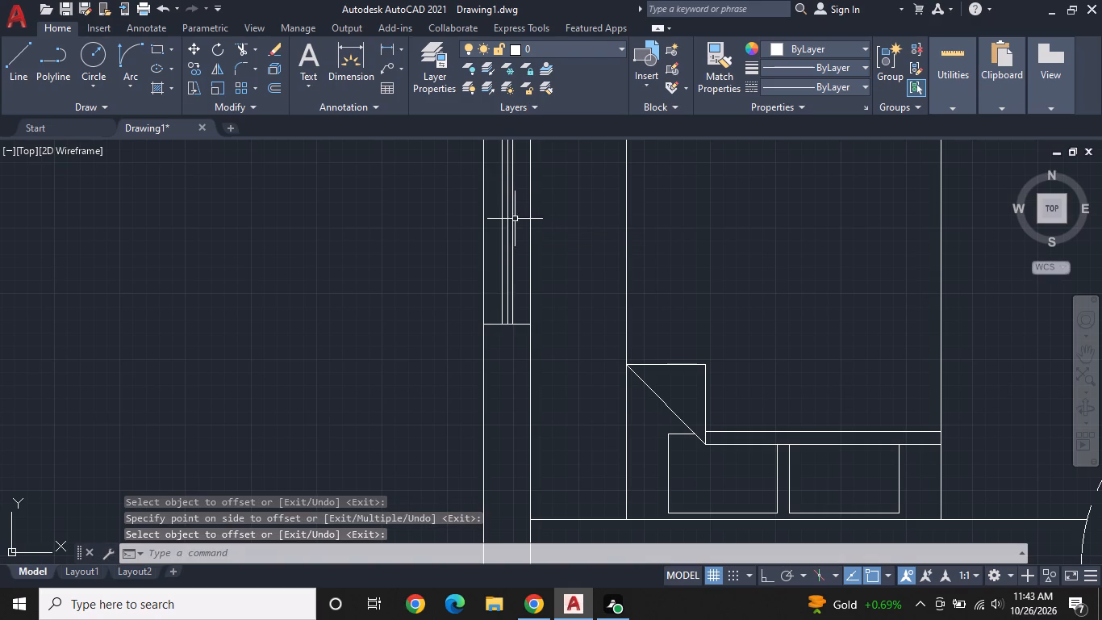
Erase the window's original centre line, leaving the two offset glass lines.
click(508, 223)
right_click(508, 223)
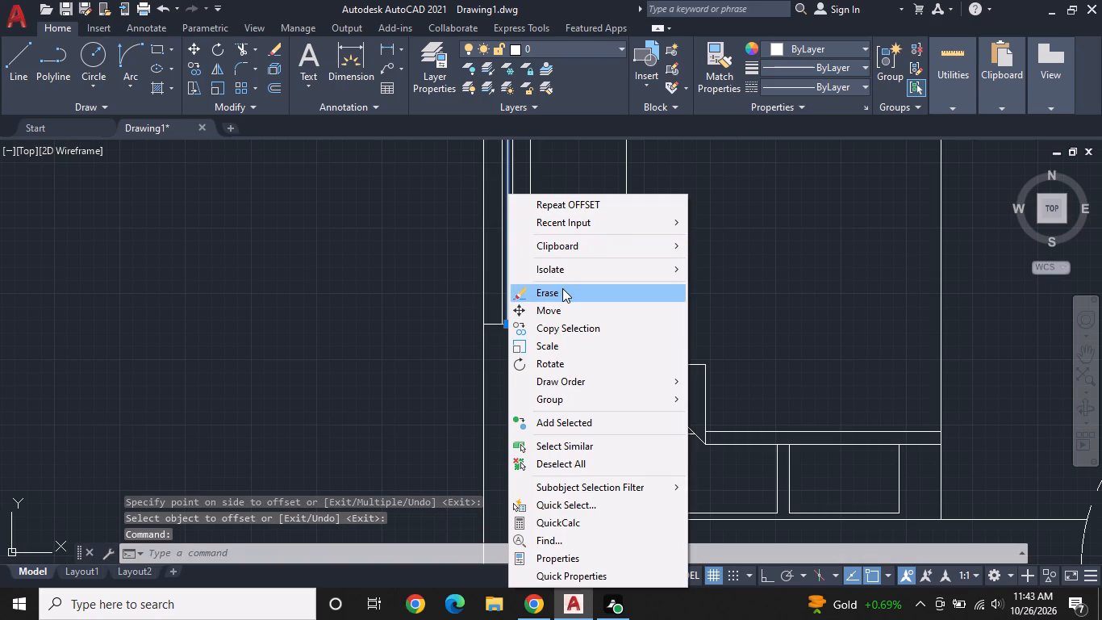
click(562, 288)
Trim the stray line segment crossing the west wall at the northwest bathroom's north wall.
scroll(552, 246, down, 3)
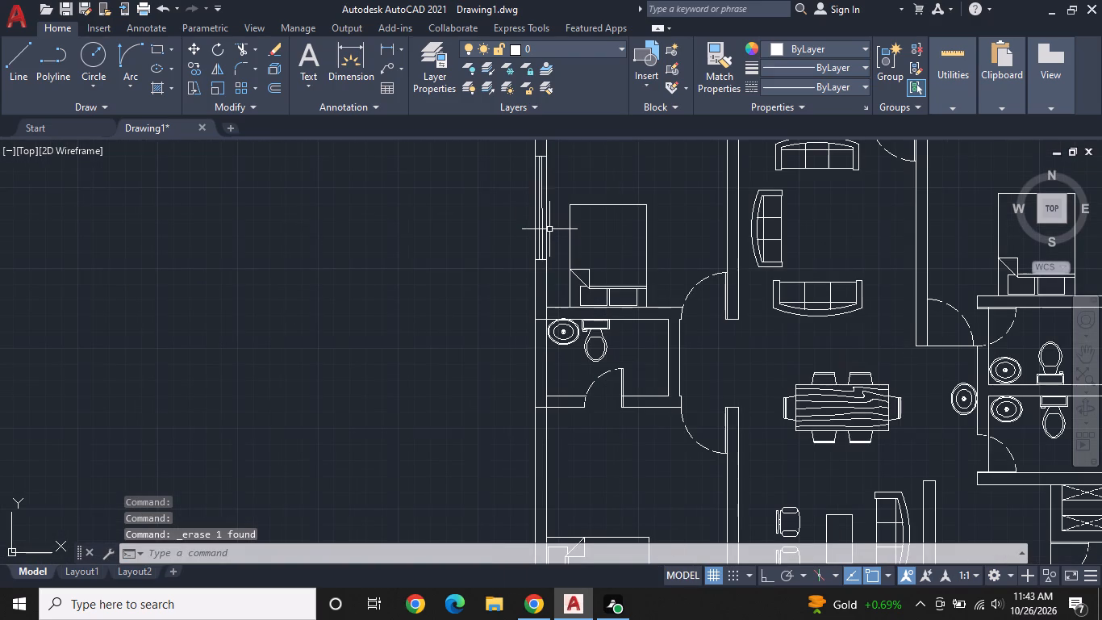
middle_drag(540, 198, 463, 304)
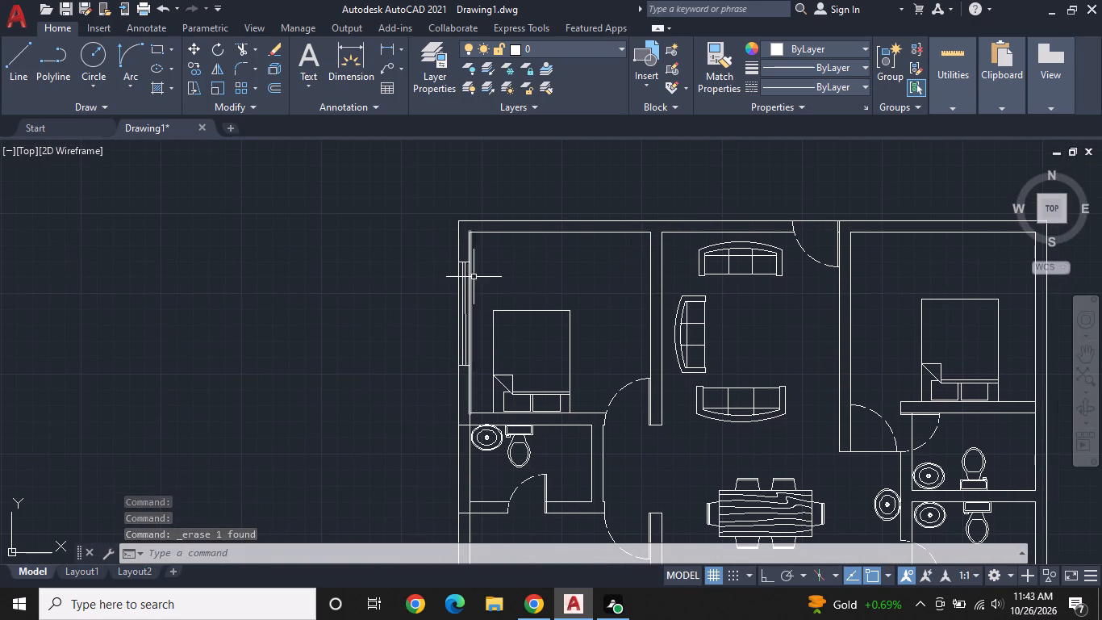
middle_drag(474, 276, 490, 180)
scroll(498, 331, up, 1)
middle_drag(498, 331, 545, 207)
scroll(545, 207, up, 1)
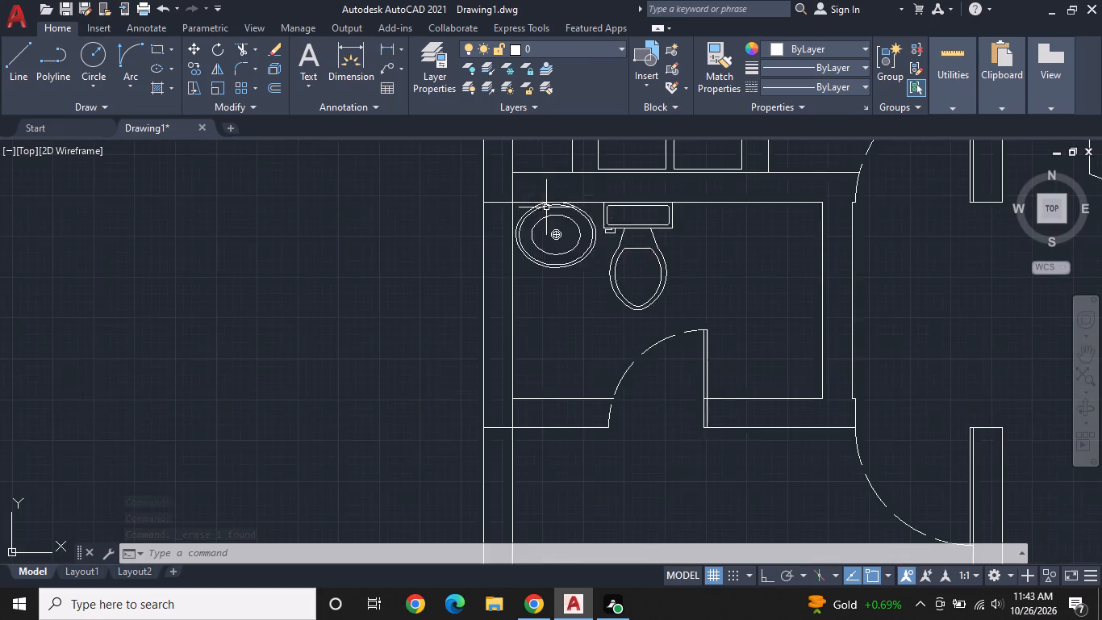
scroll(546, 207, up, 1)
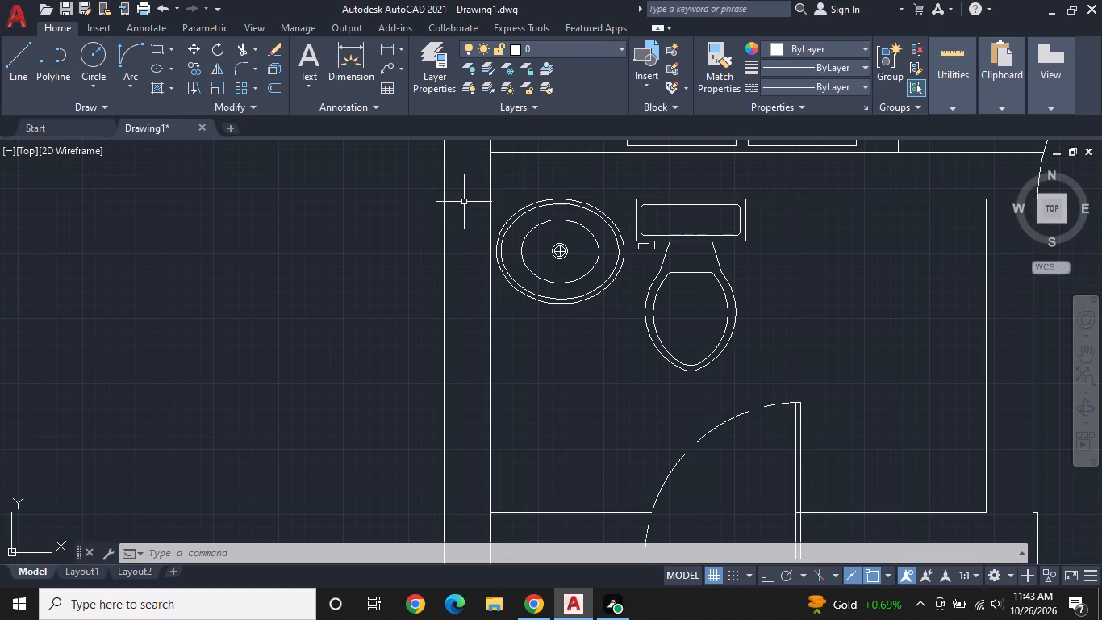
text(TR)
key(space)
click(467, 199)
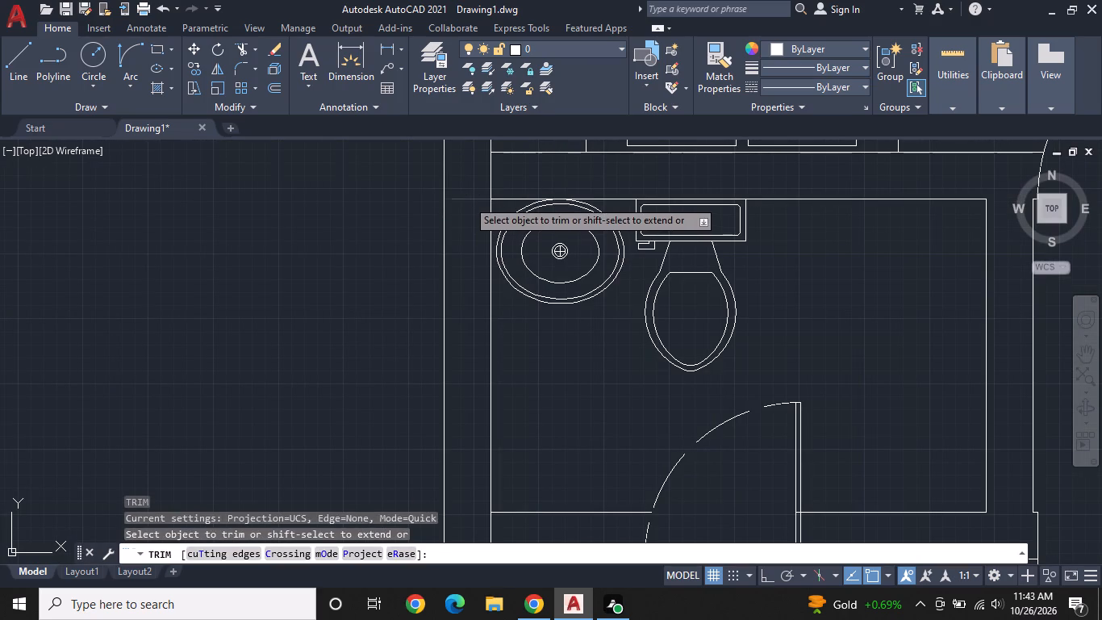
key(space)
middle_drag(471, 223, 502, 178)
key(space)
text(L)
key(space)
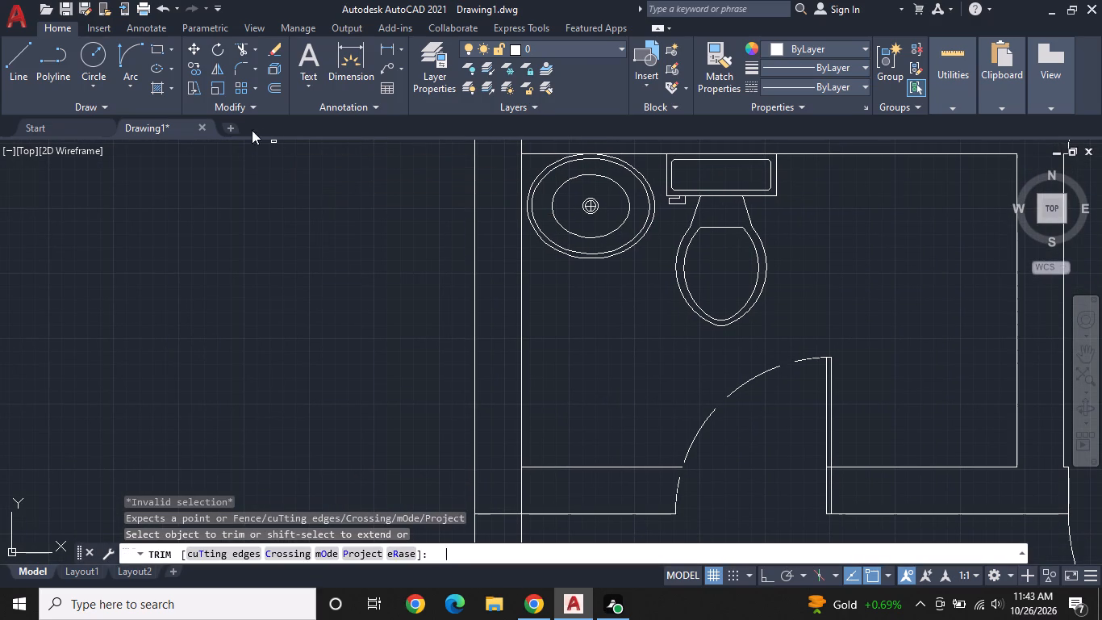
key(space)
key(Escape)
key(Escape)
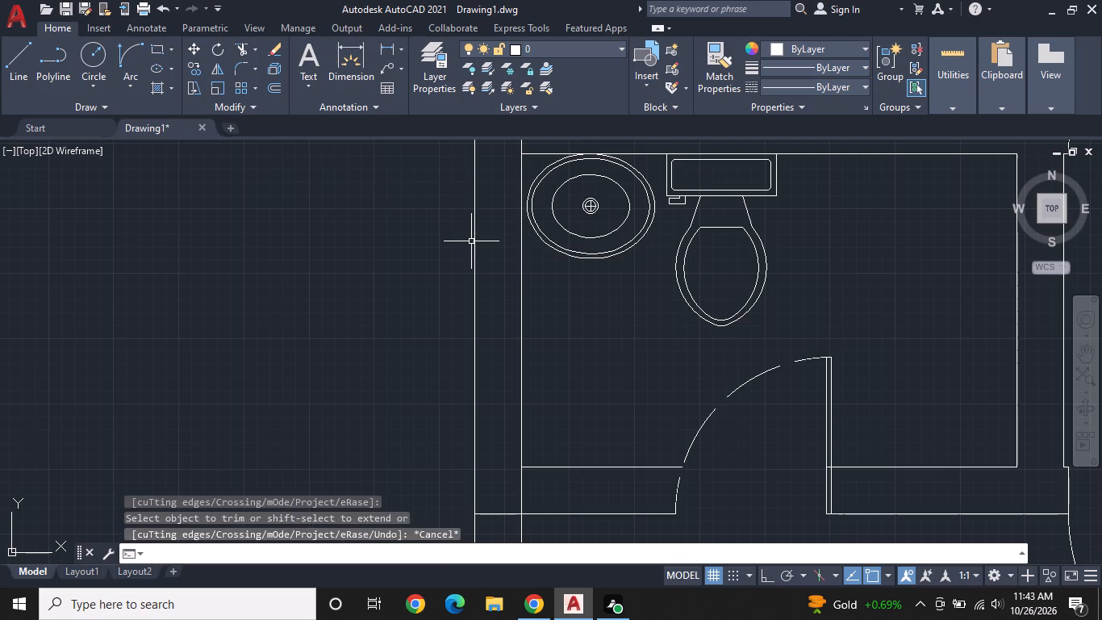
Draw a 9" line across the west wall beside the bathroom's oval sink as the window's north end.
text(L)
key(space)
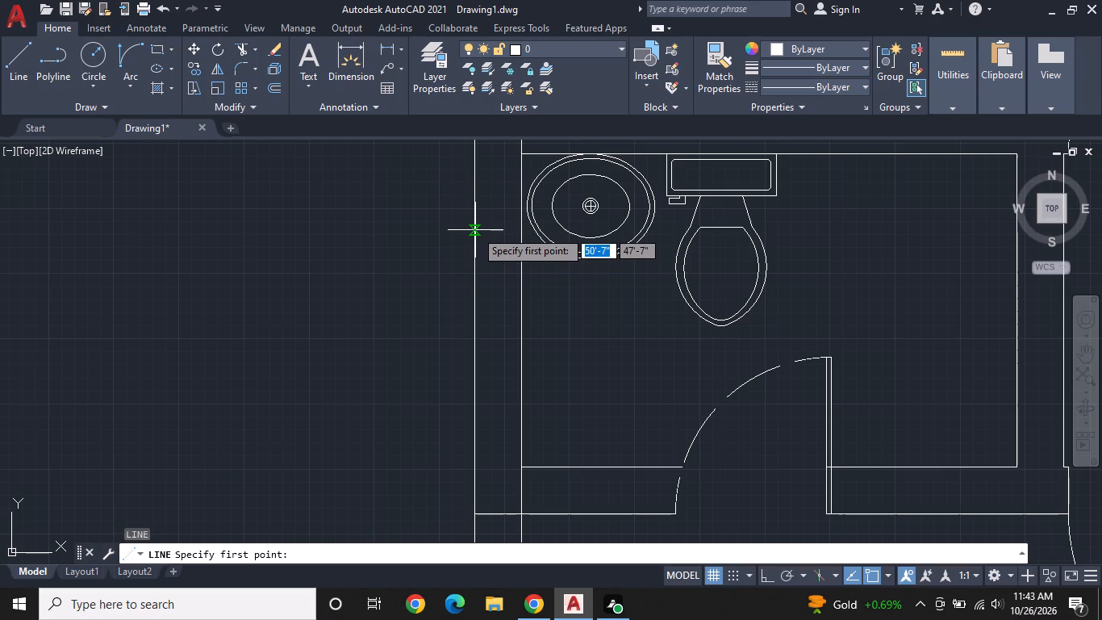
click(476, 238)
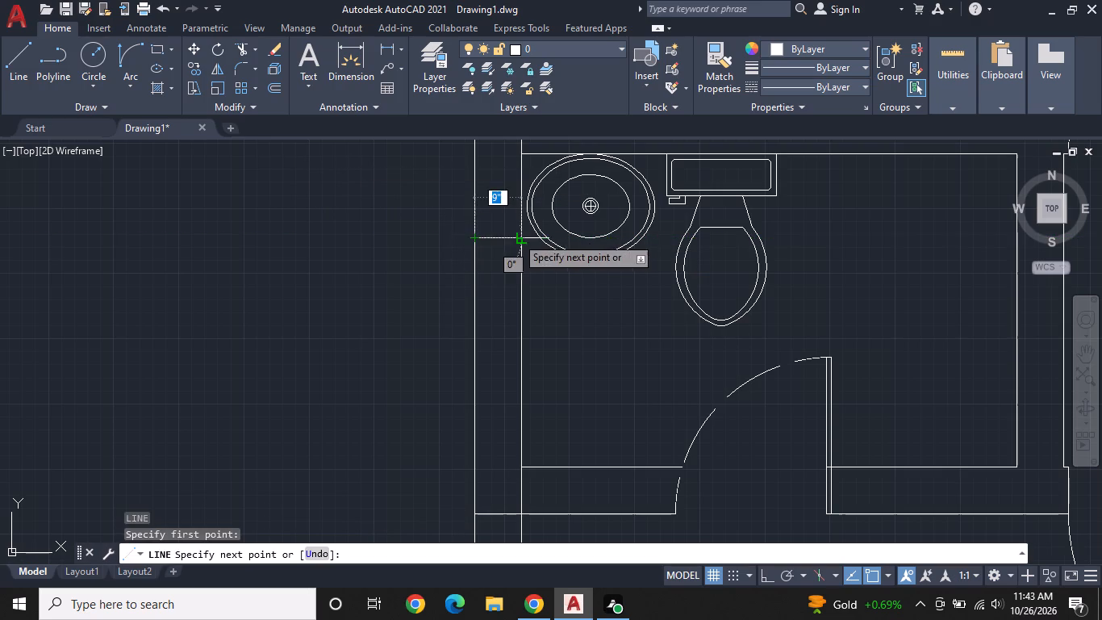
click(522, 237)
key(space)
Draw the bathroom window's centre line about 2'-6" south from the end line's midpoint, and close its south end across the wall.
scroll(513, 241, up, 3)
key(space)
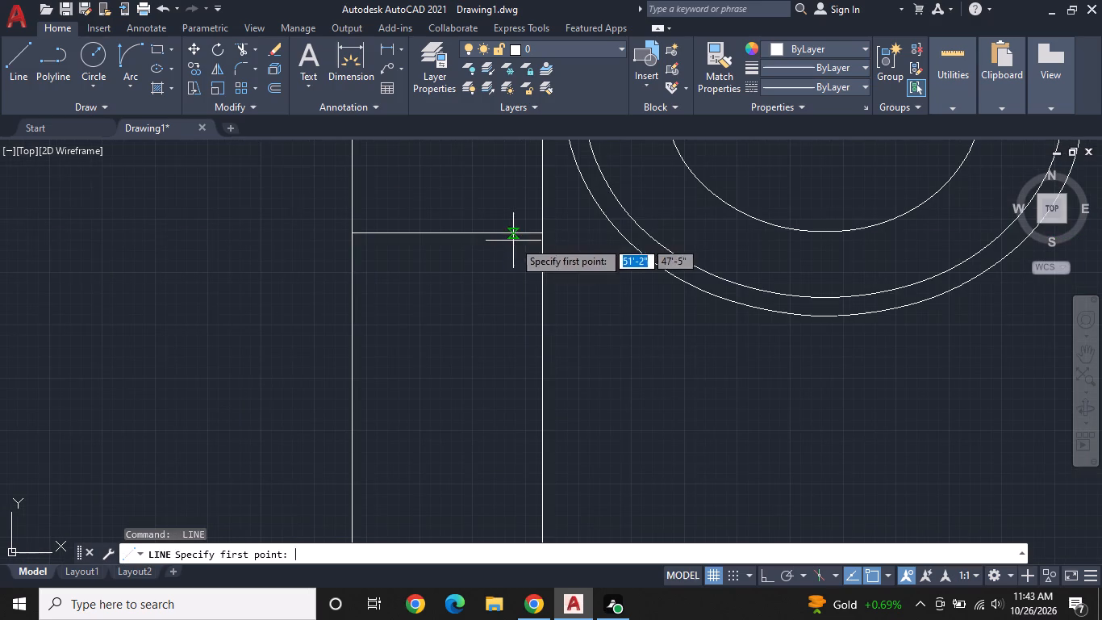
click(444, 232)
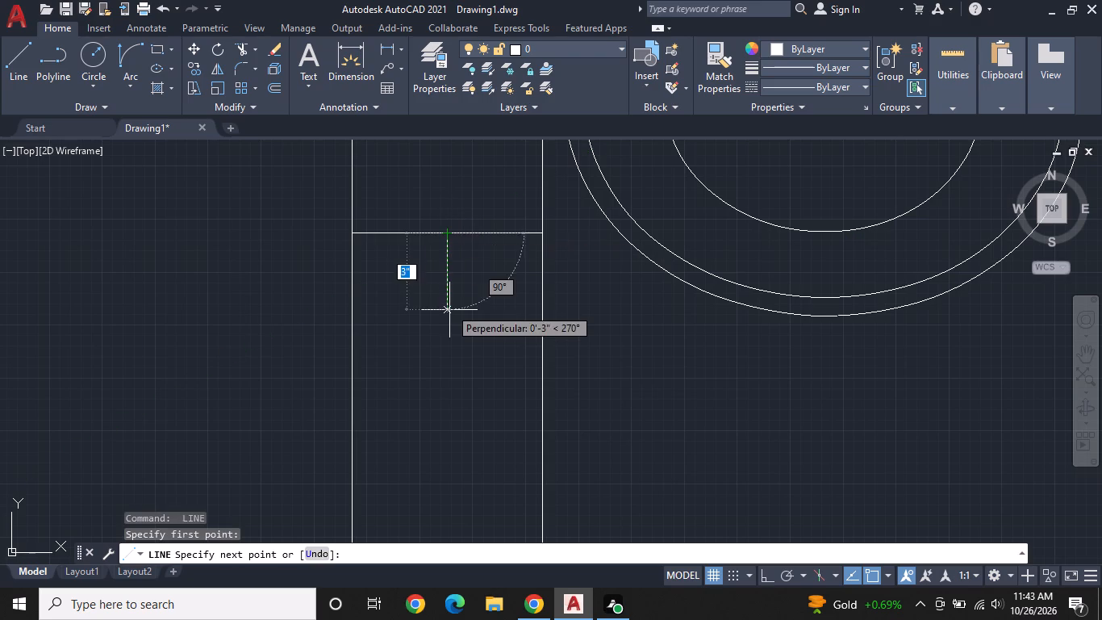
middle_drag(449, 317, 453, 220)
scroll(453, 227, down, 1)
middle_drag(457, 266, 457, 187)
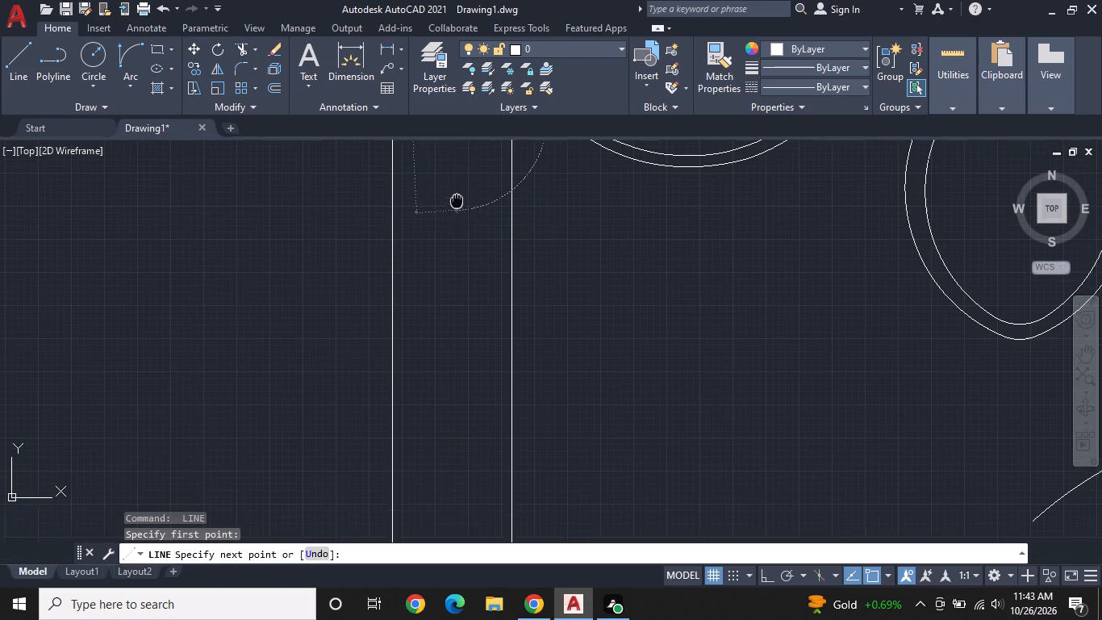
middle_drag(457, 187, 457, 182)
scroll(462, 298, down, 1)
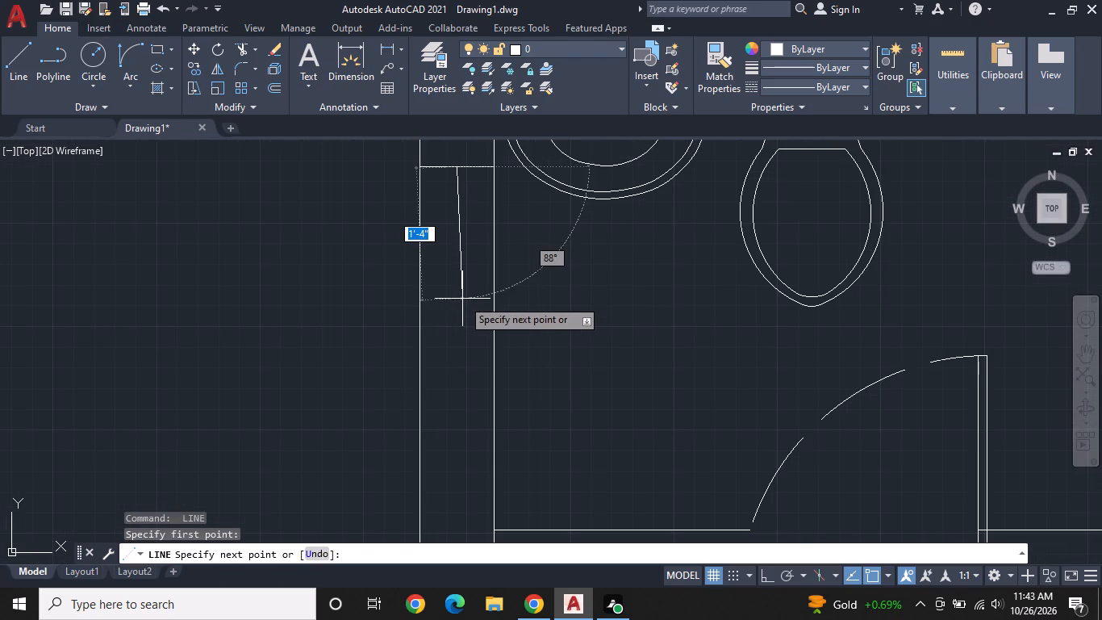
key(F8)
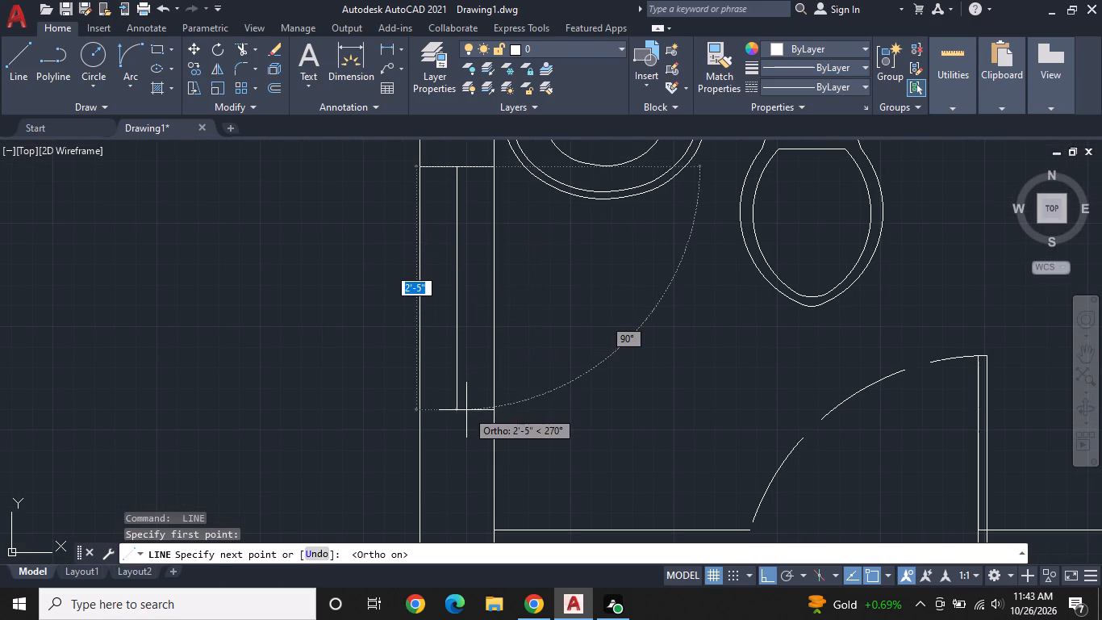
middle_drag(466, 408, 464, 362)
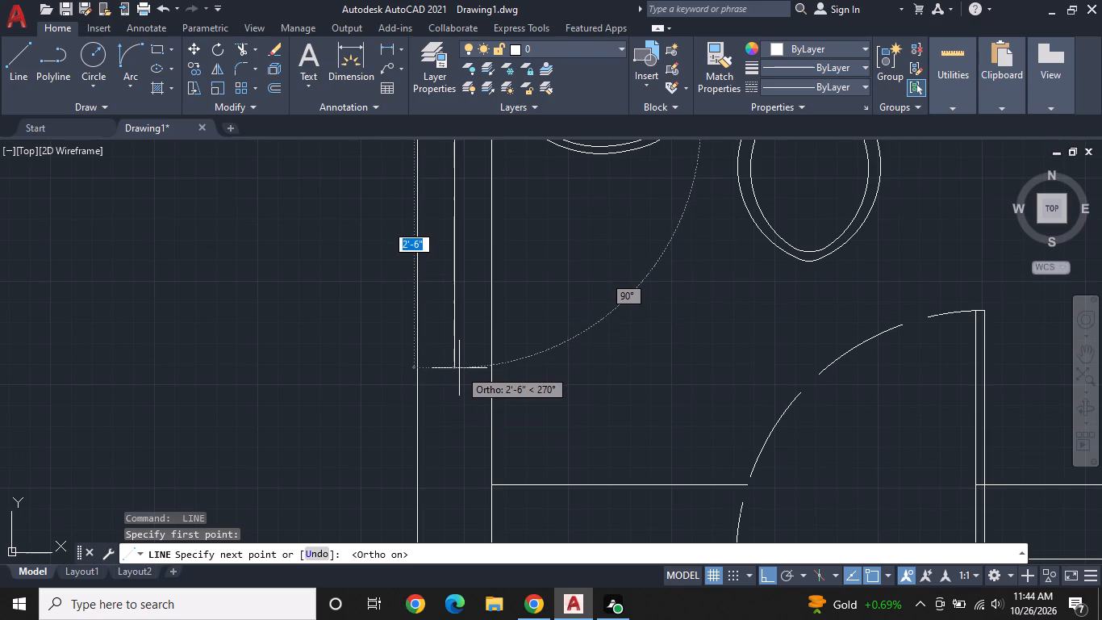
click(459, 367)
click(491, 363)
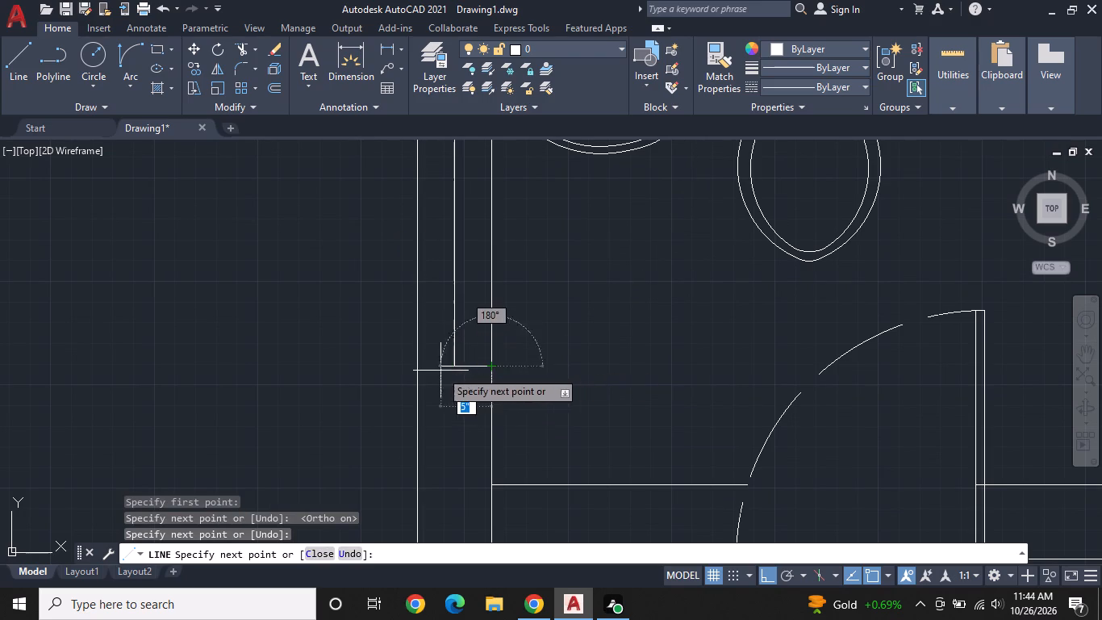
click(418, 363)
key(space)
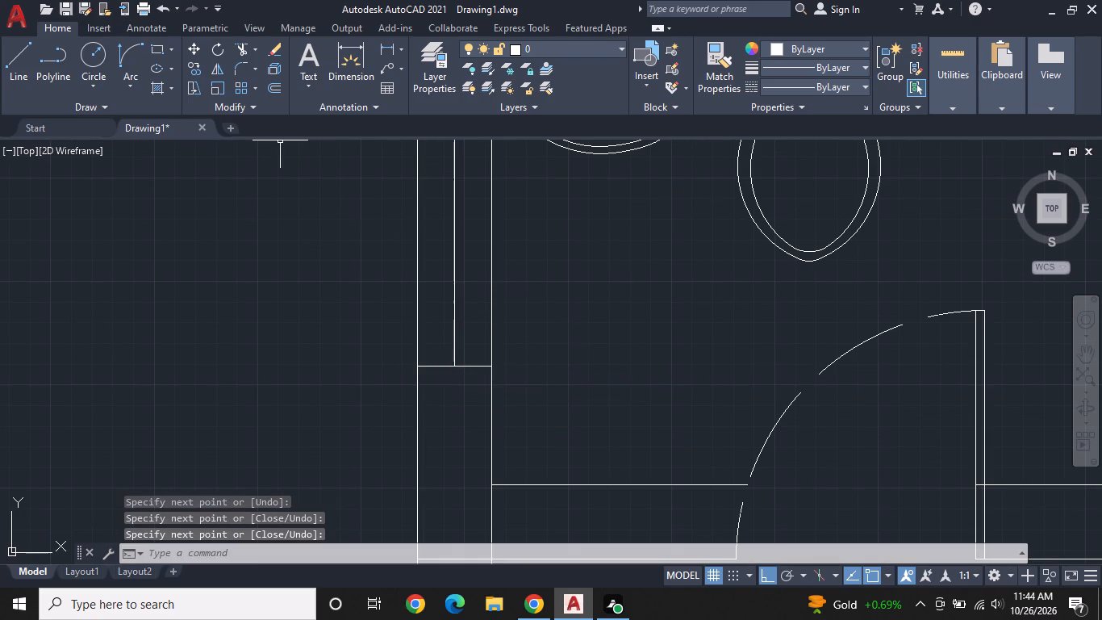
Offset the bathroom window's centre line 1" to each side within the west wall.
click(273, 87)
key(space)
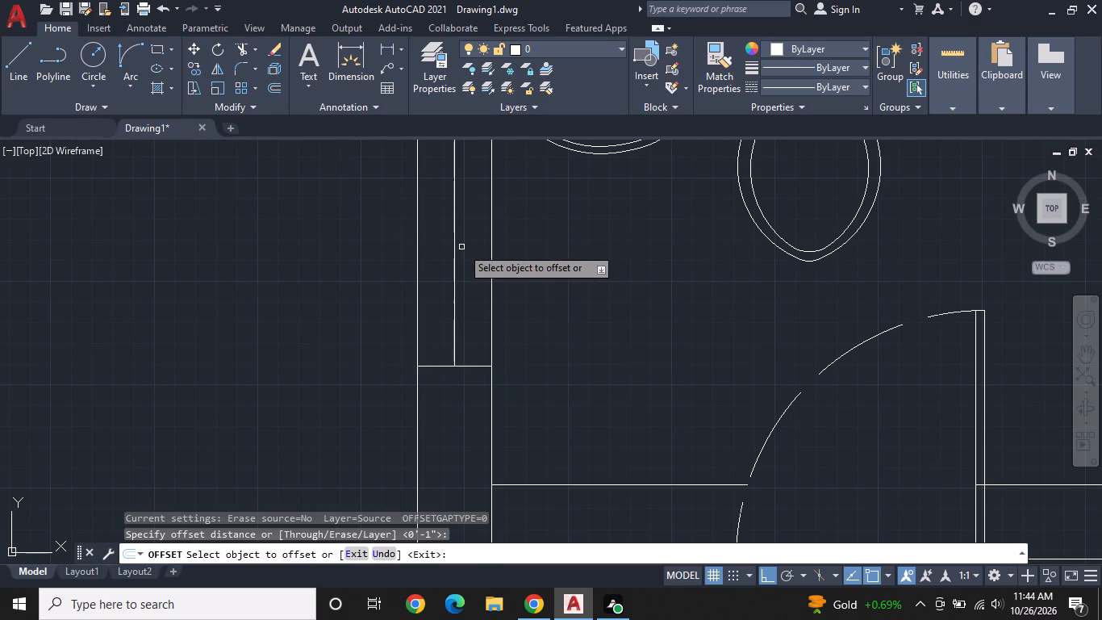
click(456, 222)
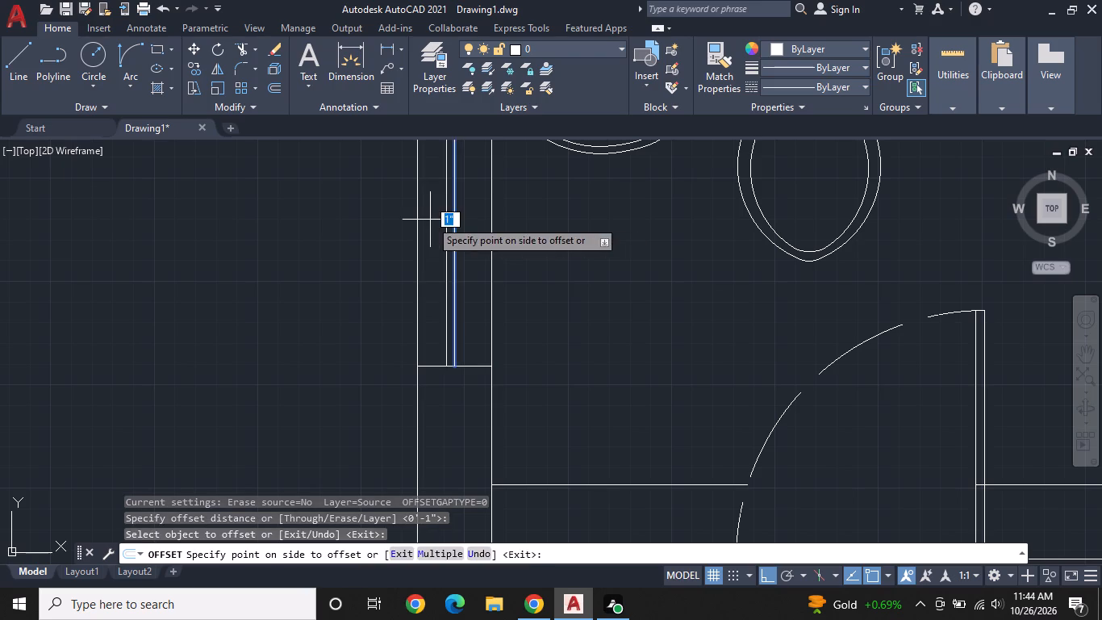
click(430, 220)
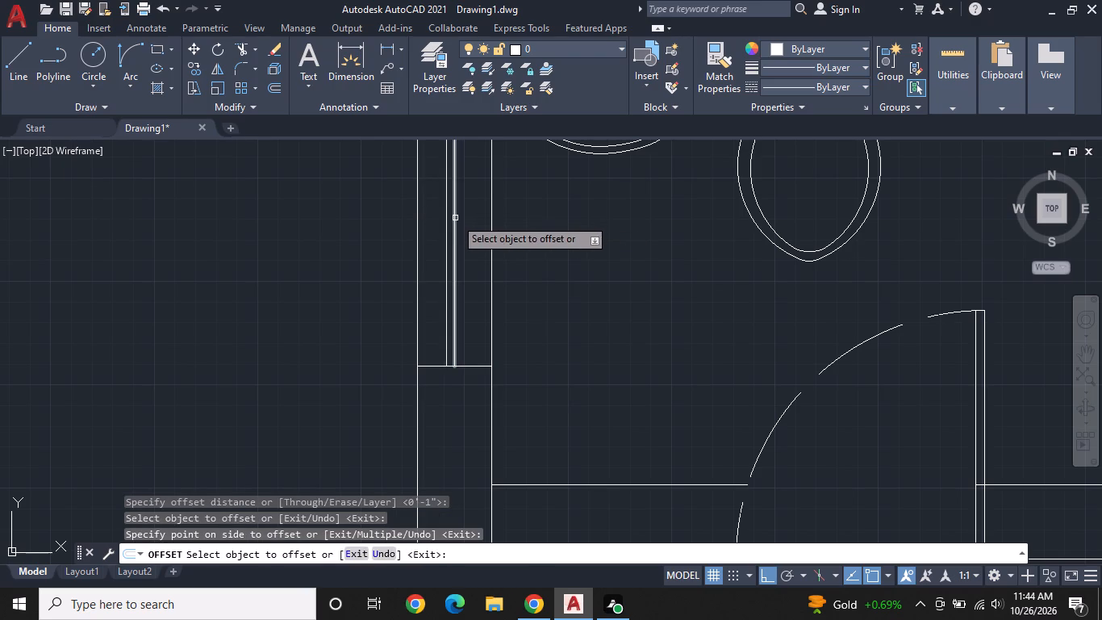
click(455, 218)
click(492, 212)
key(space)
Erase the bathroom window's original centre line between the two offset glass lines.
click(454, 224)
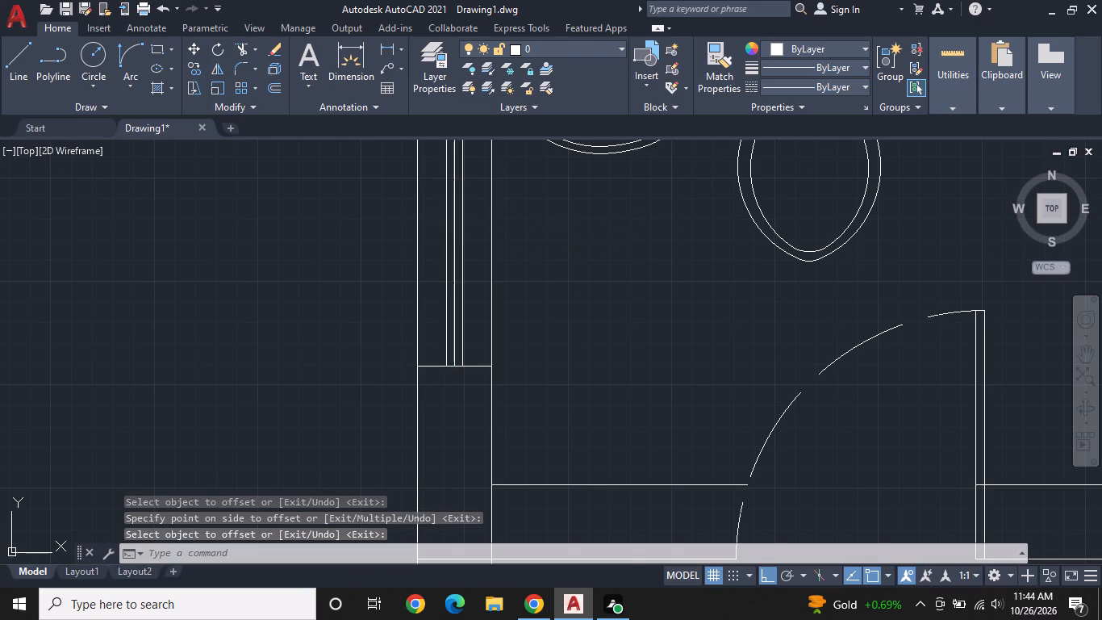
right_click(454, 224)
click(519, 291)
Draw a line across the southwest bedroom's south wall near its west corner as the window's west end.
scroll(507, 253, down, 2)
middle_drag(511, 265, 526, 185)
scroll(583, 259, down, 1)
middle_drag(610, 295, 590, 276)
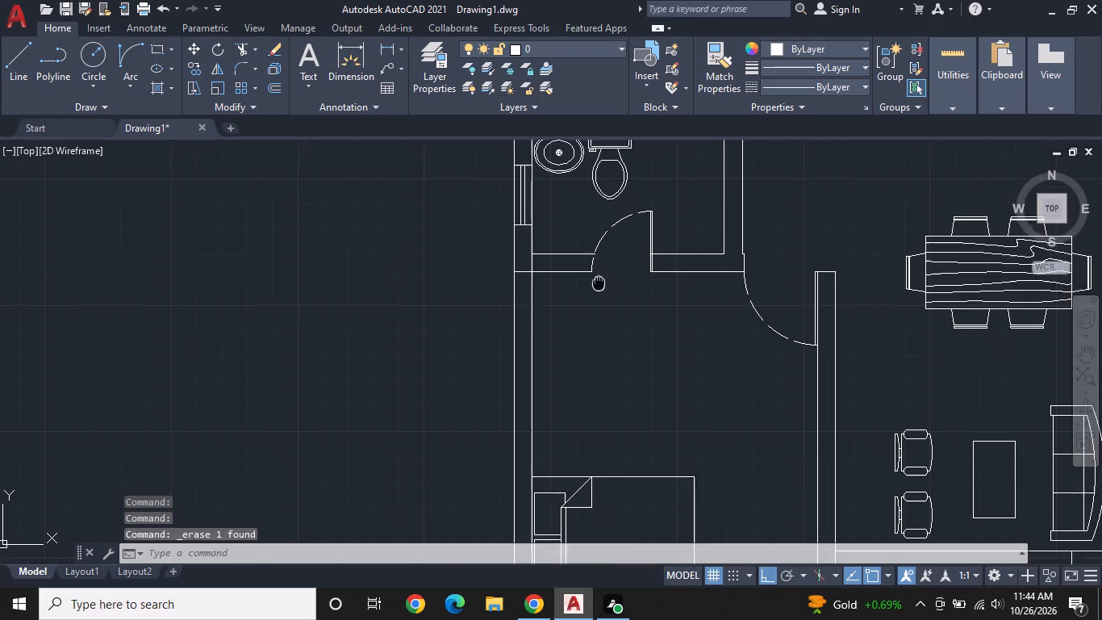
middle_drag(590, 276, 425, 187)
middle_drag(461, 294, 452, 147)
middle_drag(467, 319, 449, 197)
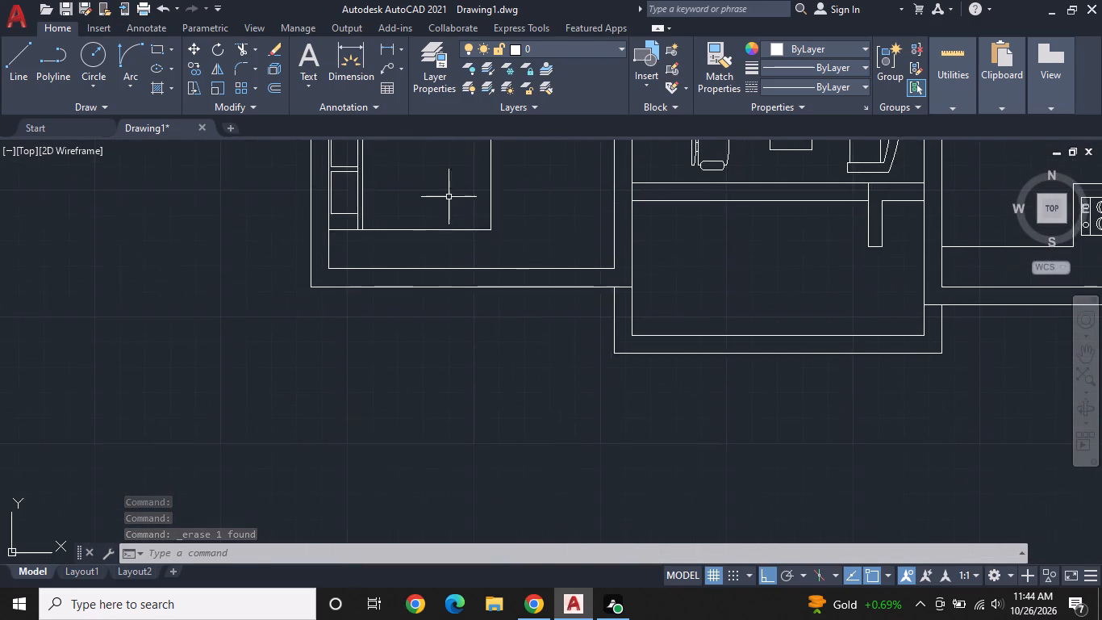
scroll(429, 273, up, 1)
click(19, 56)
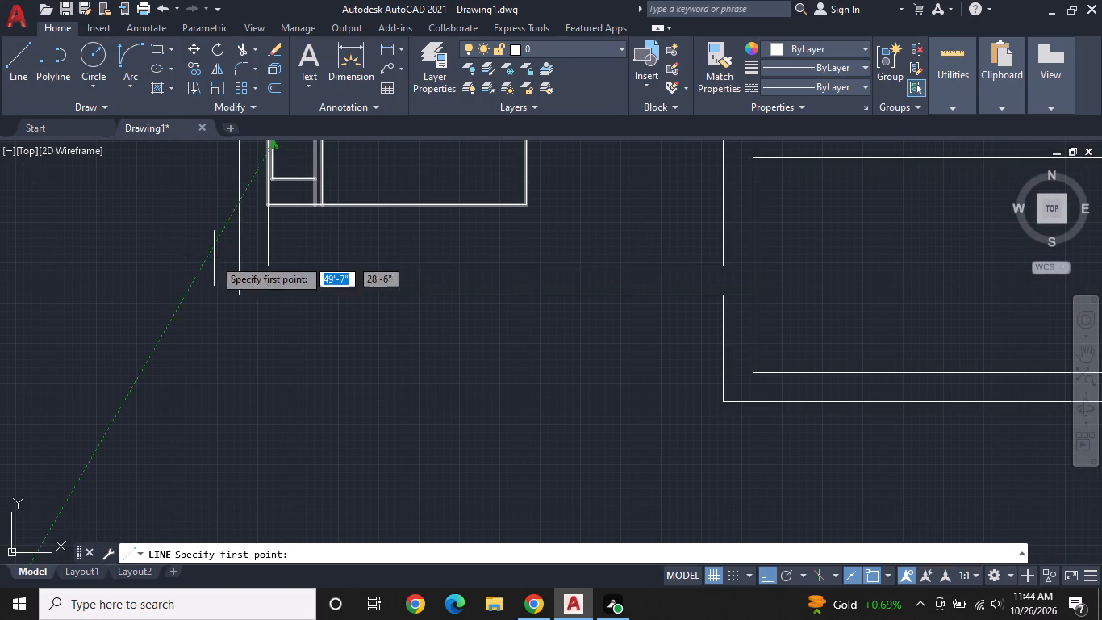
click(336, 265)
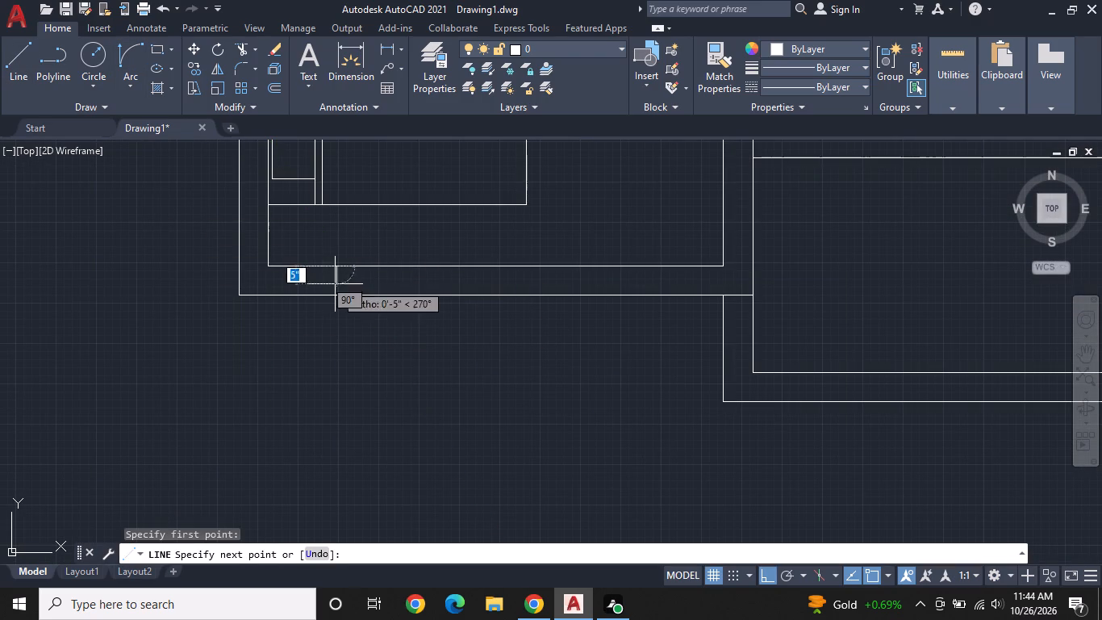
click(335, 298)
key(space)
Draw the bedroom window's centre line about 7'-3" east from the end line's midpoint, and close its east end across the wall.
scroll(335, 283, up, 1)
key(space)
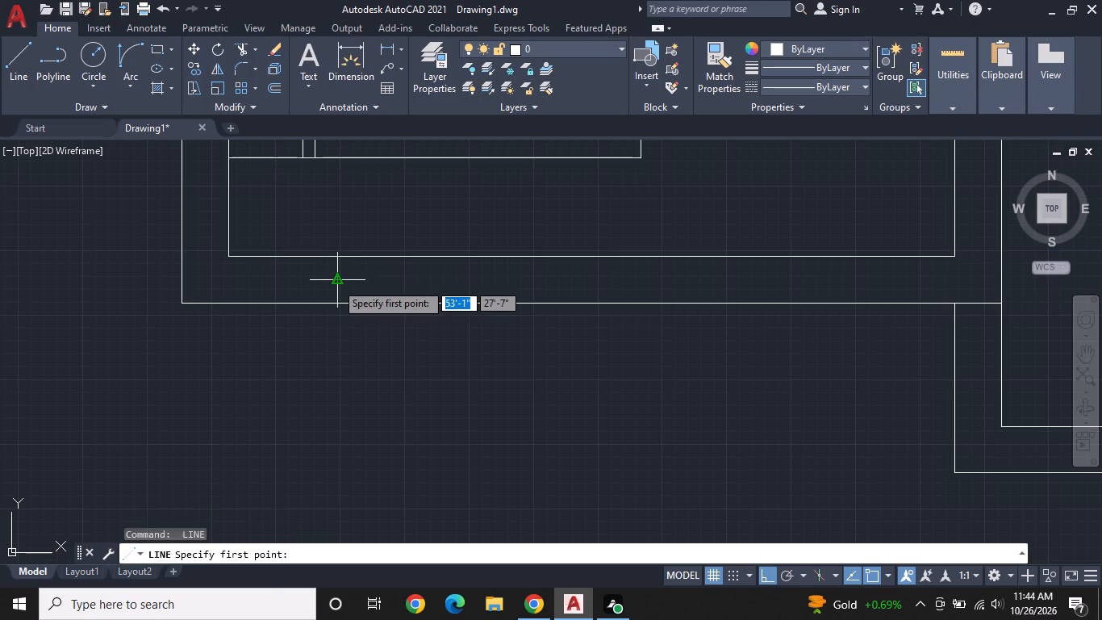
click(336, 282)
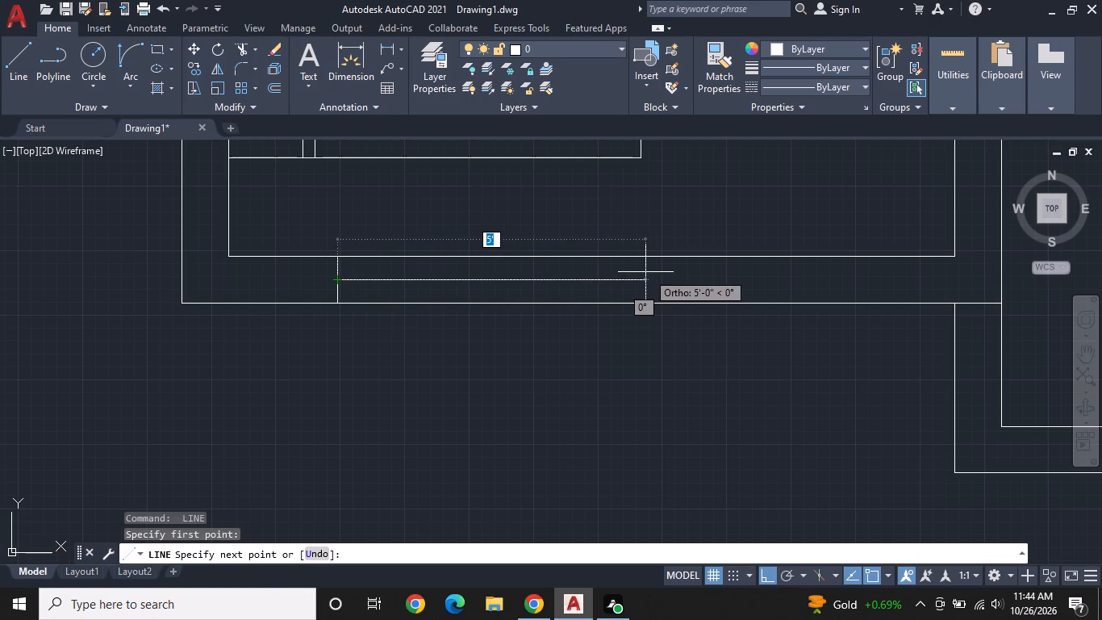
click(787, 274)
click(783, 260)
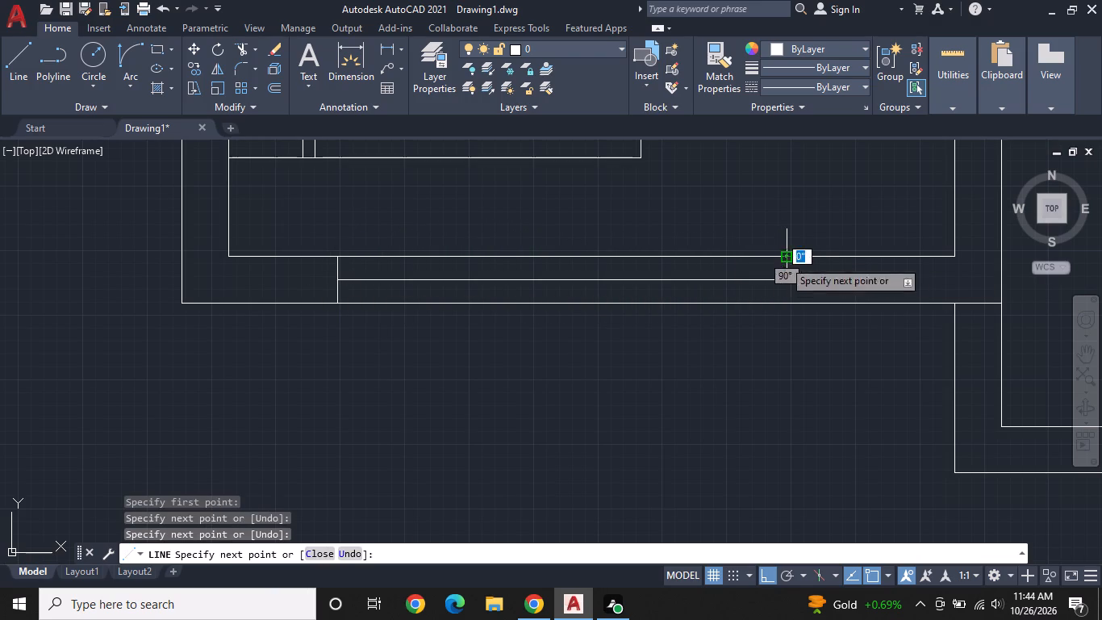
click(790, 308)
key(space)
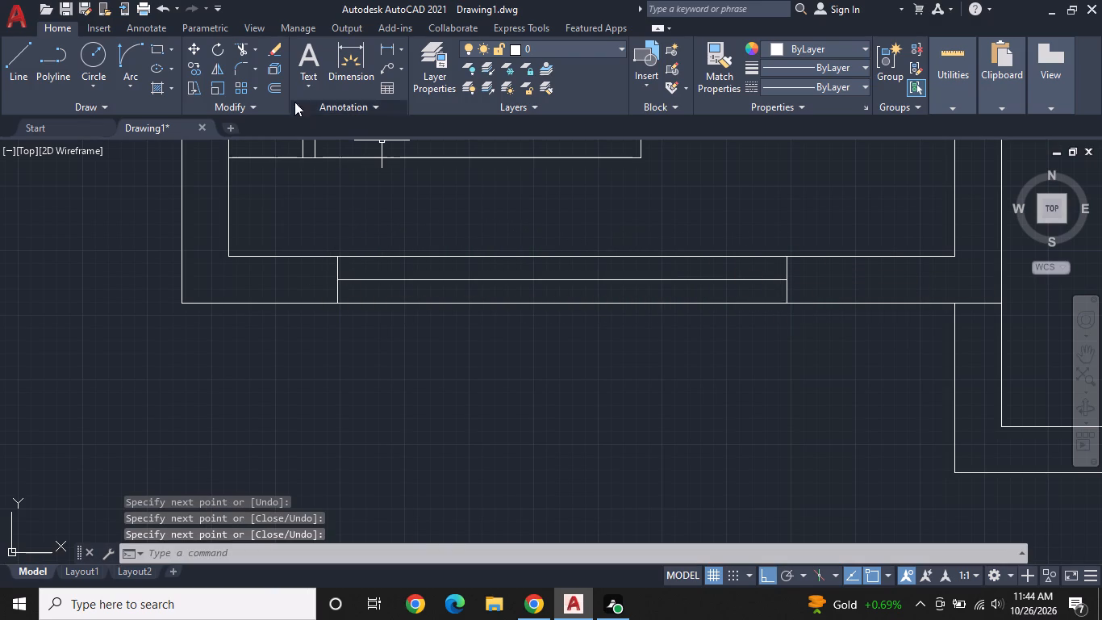
Offset the south bedroom window's centre line 1" to each side within the wall.
click(279, 88)
key(space)
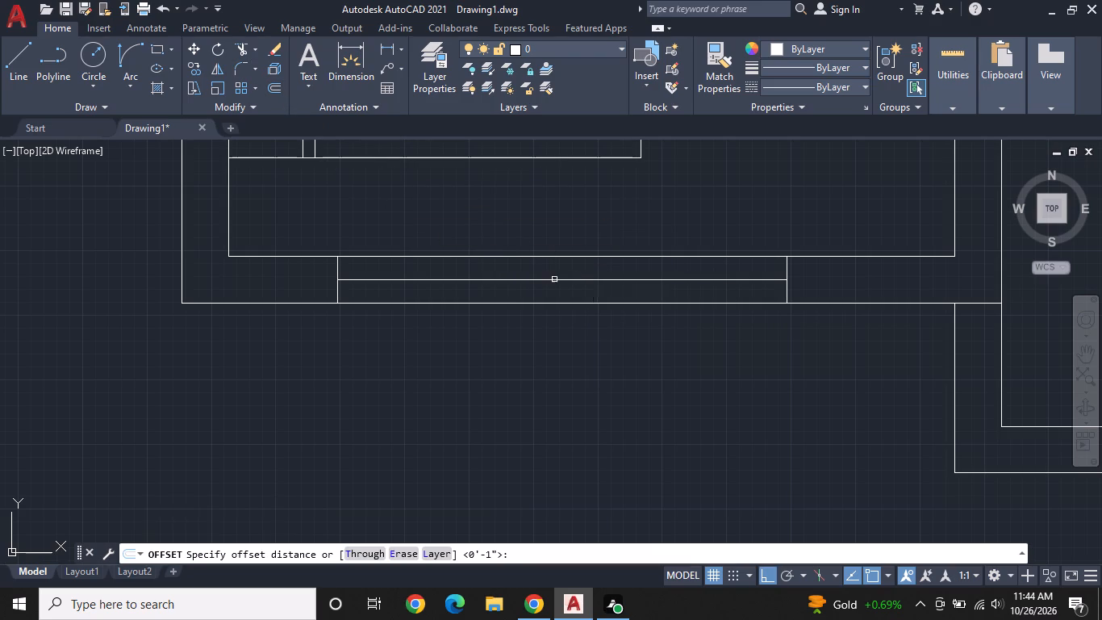
click(557, 281)
click(560, 258)
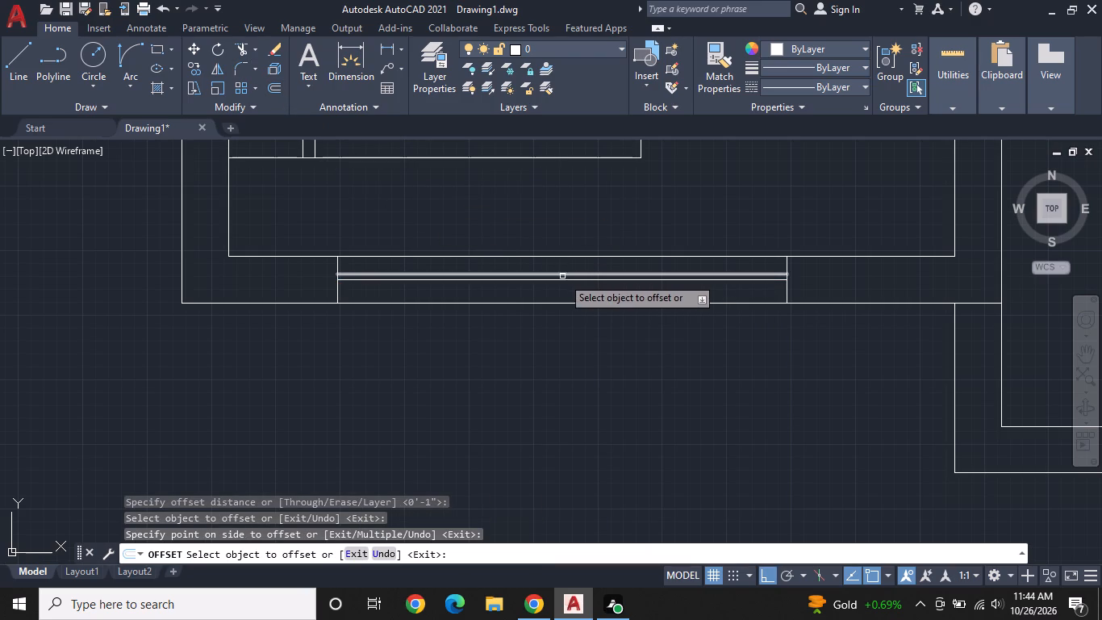
click(562, 279)
click(562, 295)
key(space)
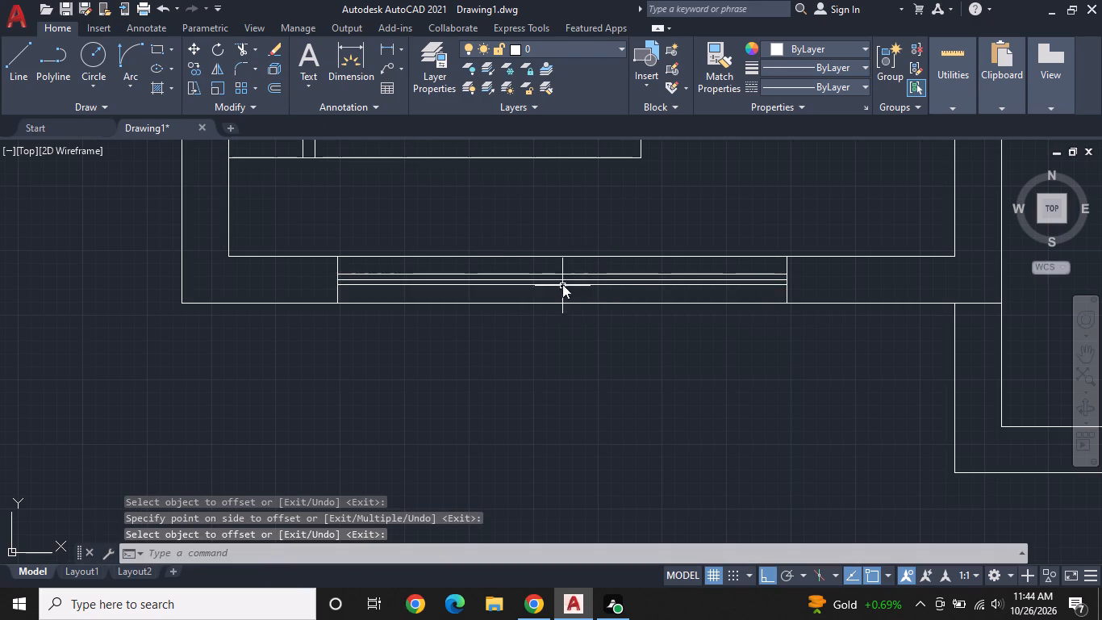
Erase the south bedroom window's original centre line between the two offset glass lines.
click(563, 279)
right_click(563, 279)
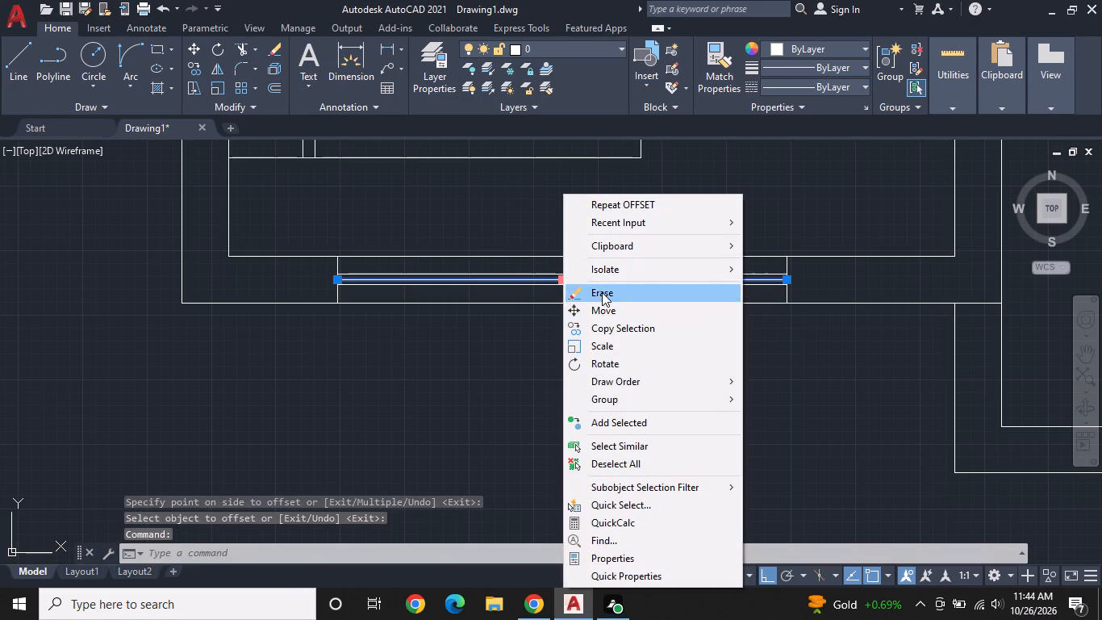
click(602, 292)
Draw a line across the wall south of the living room seating, near its west corner, as the window's west end.
scroll(586, 264, down, 1)
middle_drag(587, 234, 231, 267)
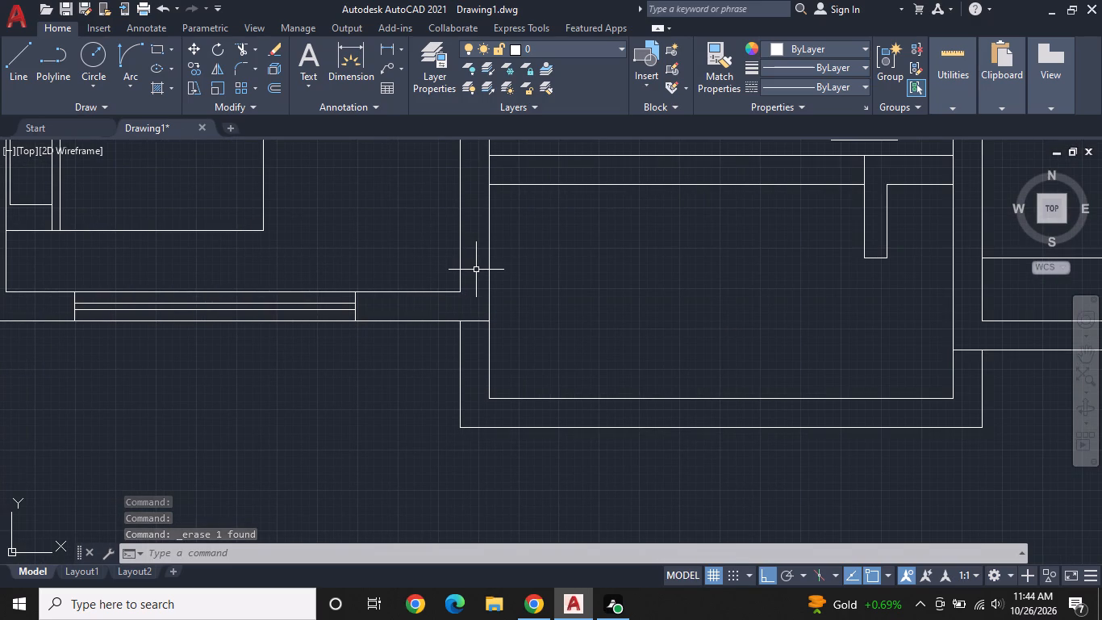
middle_drag(541, 275, 367, 310)
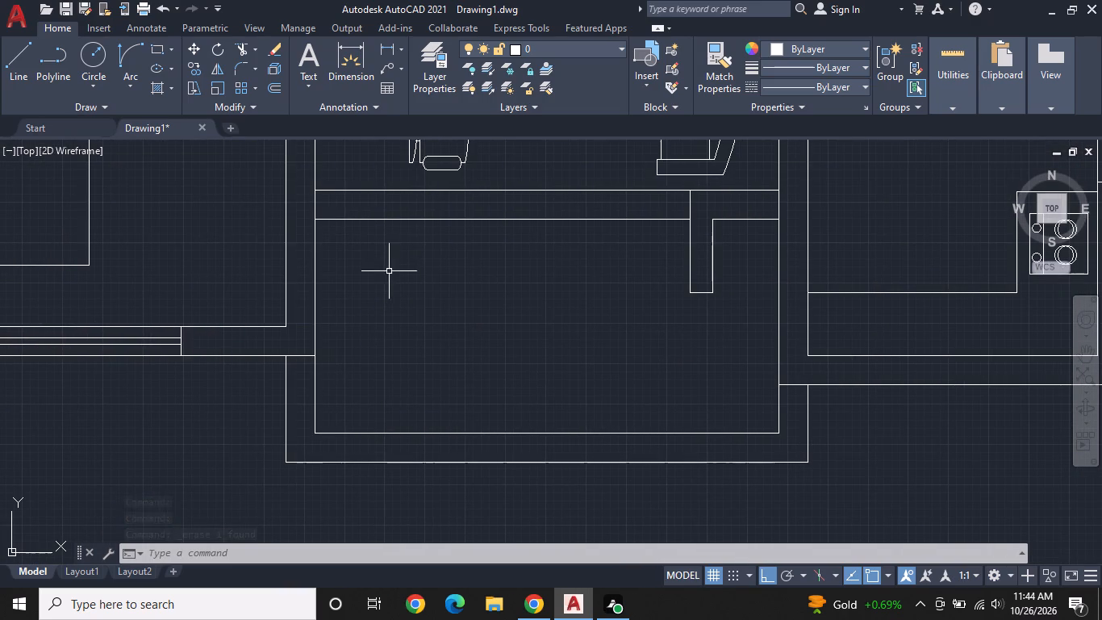
key(space)
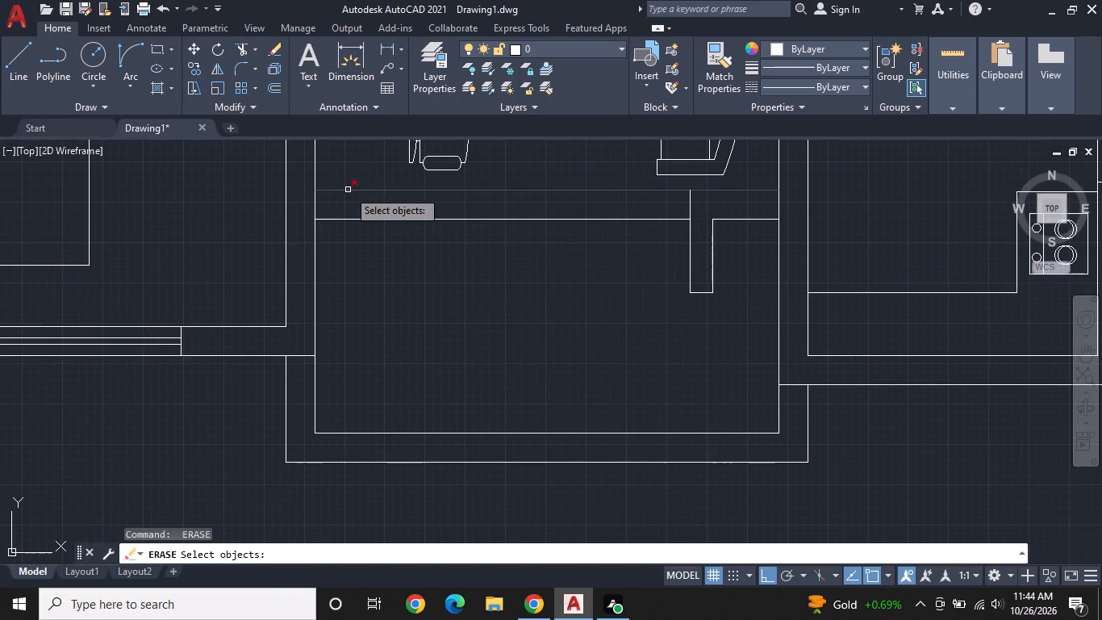
key(space)
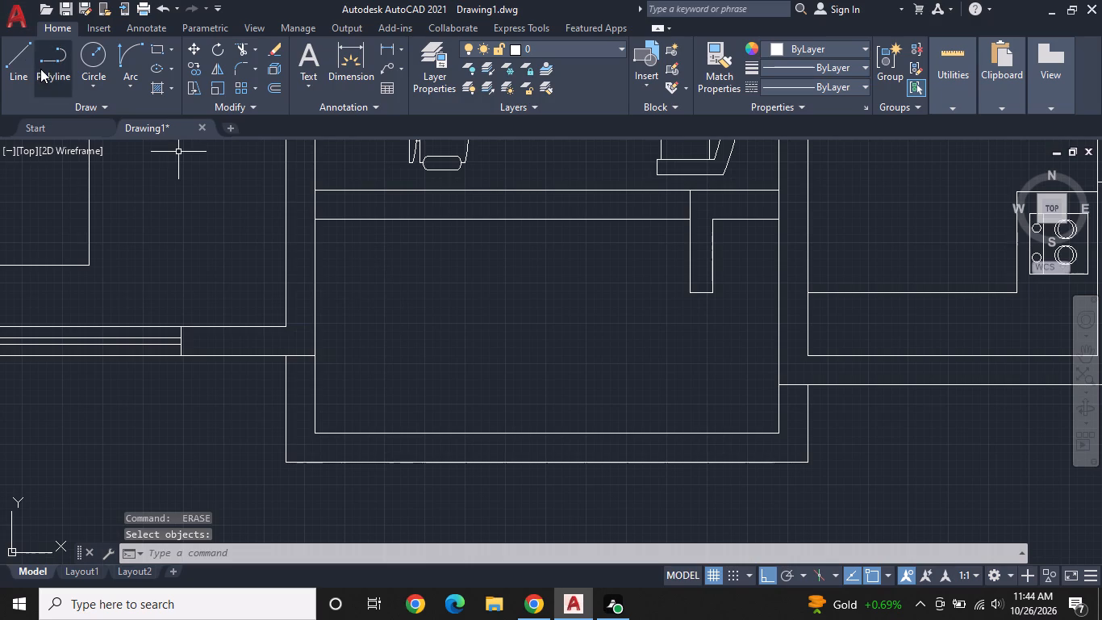
click(23, 53)
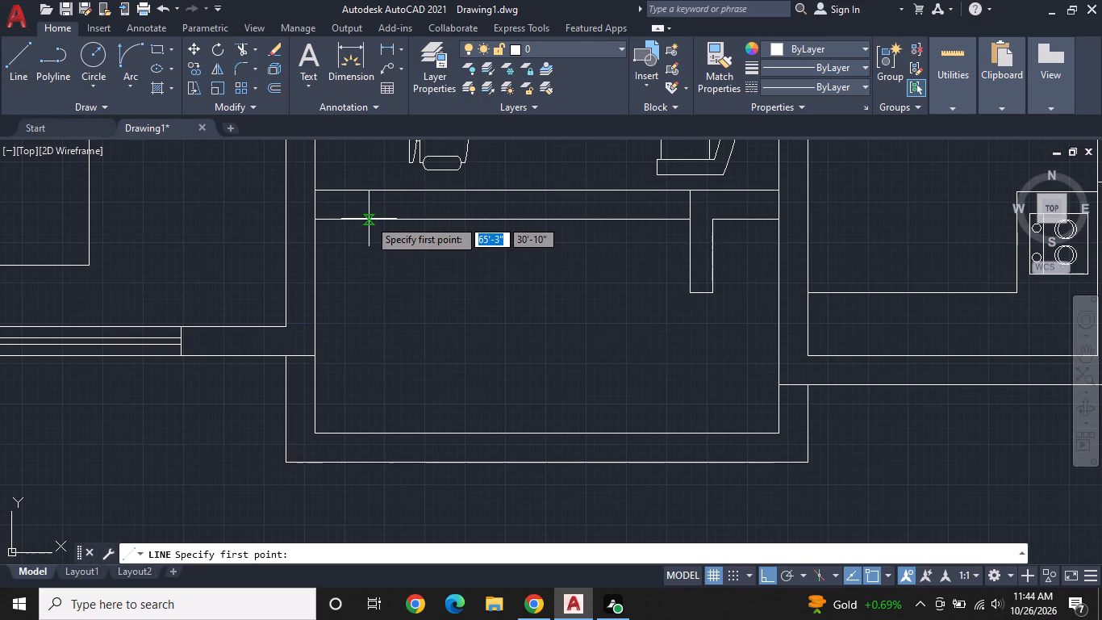
click(358, 222)
click(357, 189)
key(space)
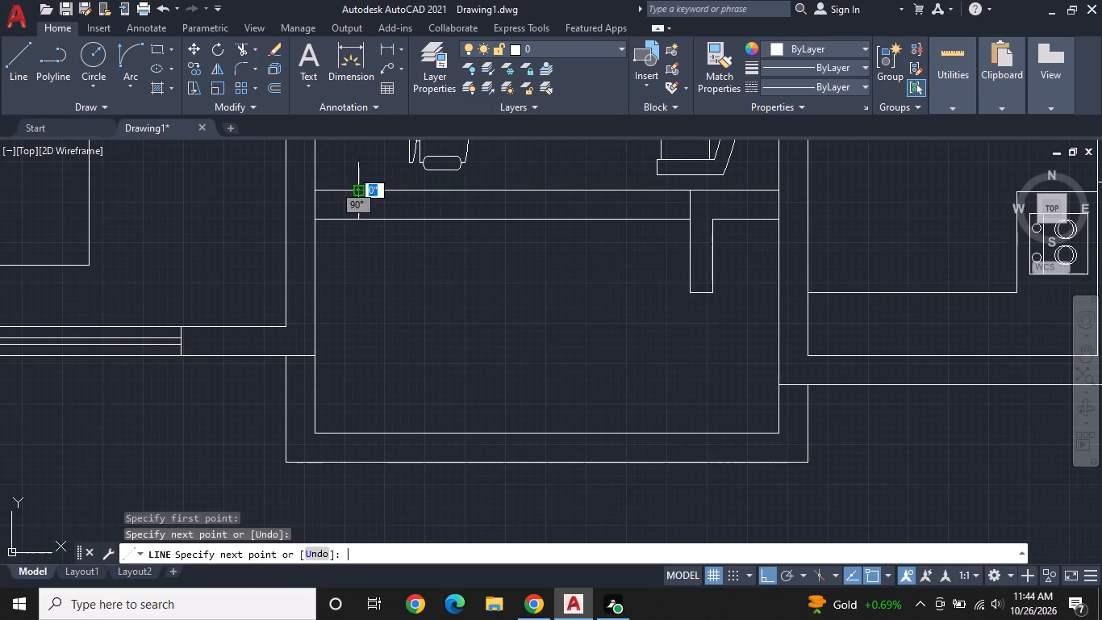
Draw the living room window's centre line about 8'-7" east from the end line's midpoint to the projecting wall stub.
key(space)
click(357, 205)
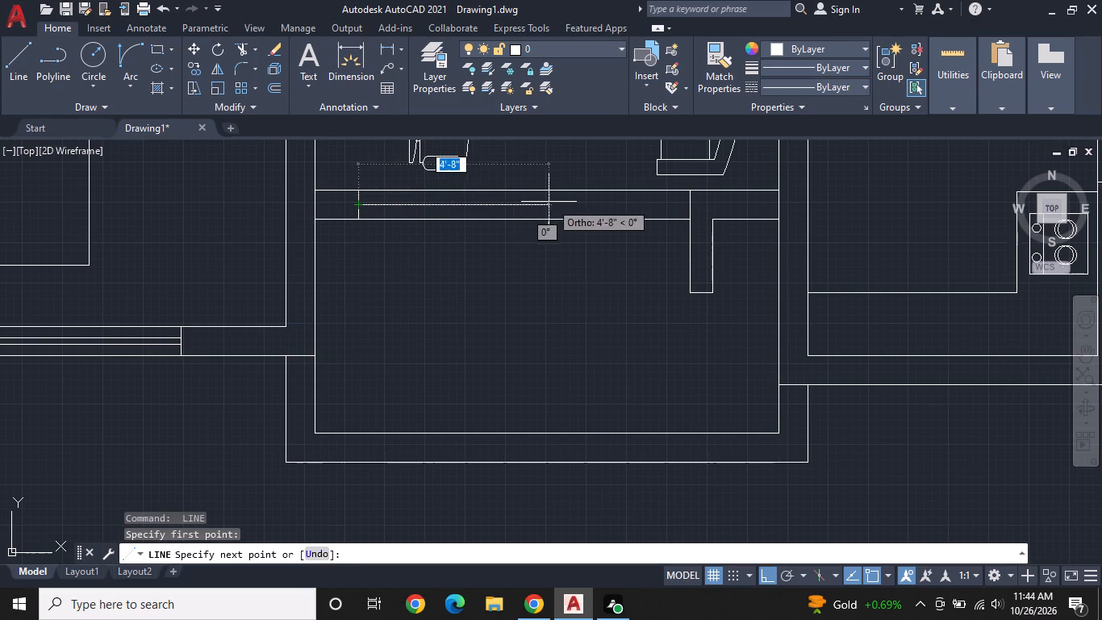
click(687, 204)
key(space)
Offset the living room window's centre line 1" to each side within the wall.
click(274, 84)
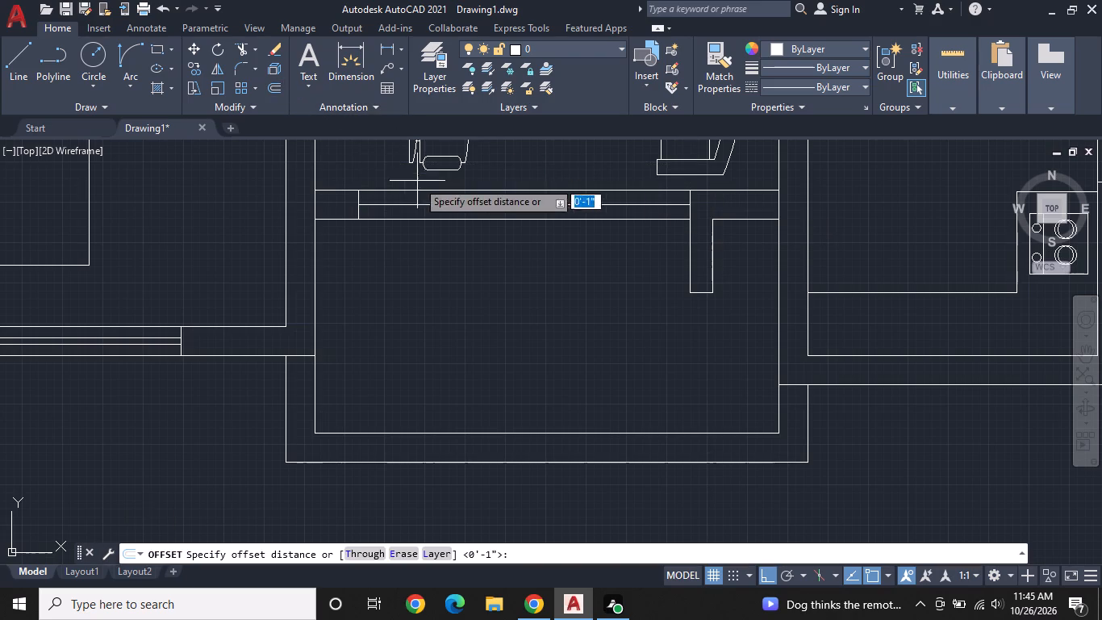
scroll(471, 216, up, 2)
key(space)
click(488, 186)
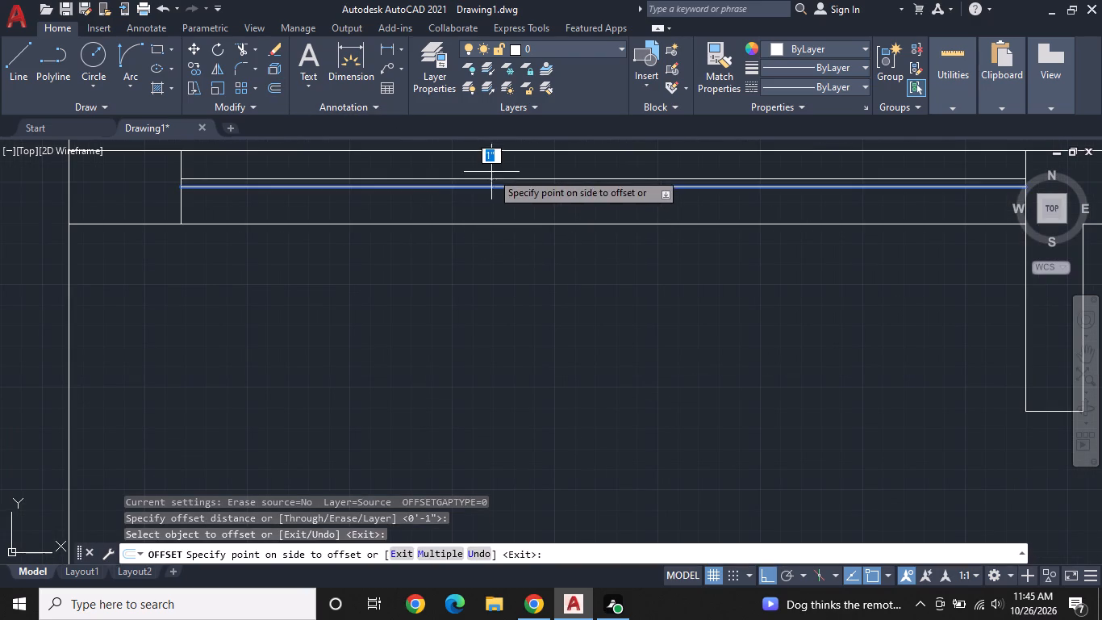
click(491, 170)
click(498, 186)
click(499, 208)
key(space)
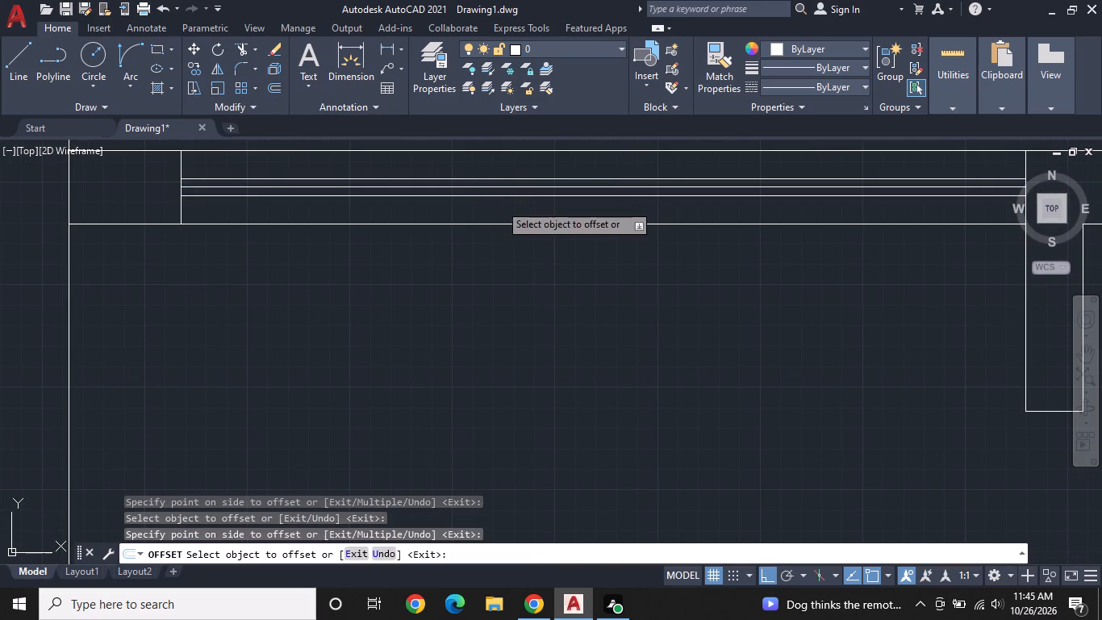
Erase the living room window's original centre line between the two offset glass lines.
click(499, 189)
right_click(499, 186)
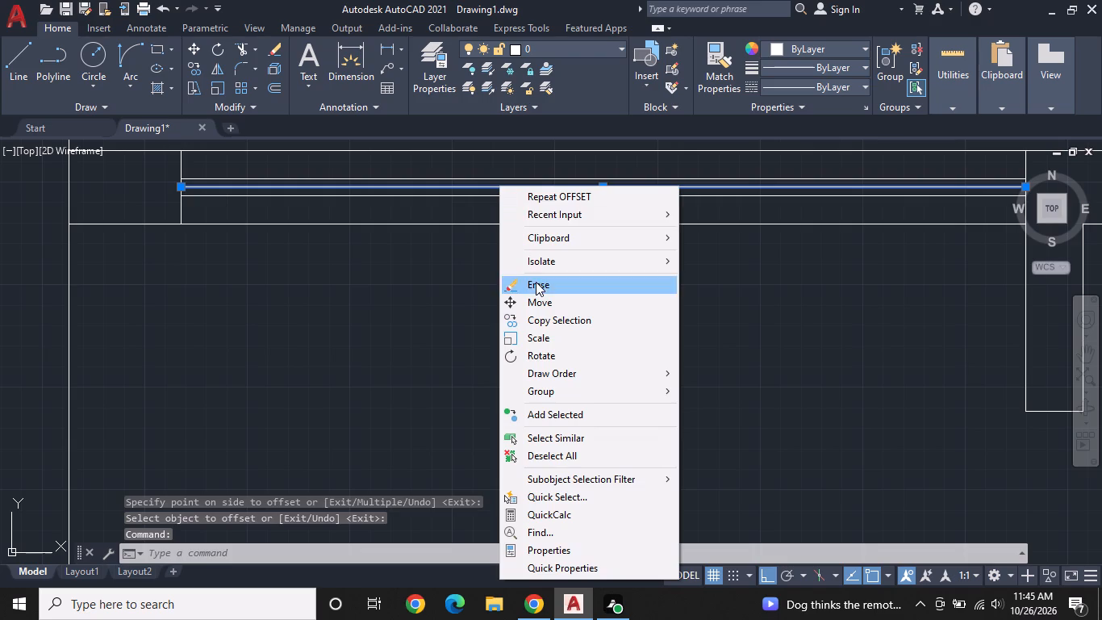
click(536, 283)
Draw a line across the south wall below the kitchen counter as the kitchen window's west end.
scroll(532, 238, down, 2)
middle_drag(532, 228, 366, 196)
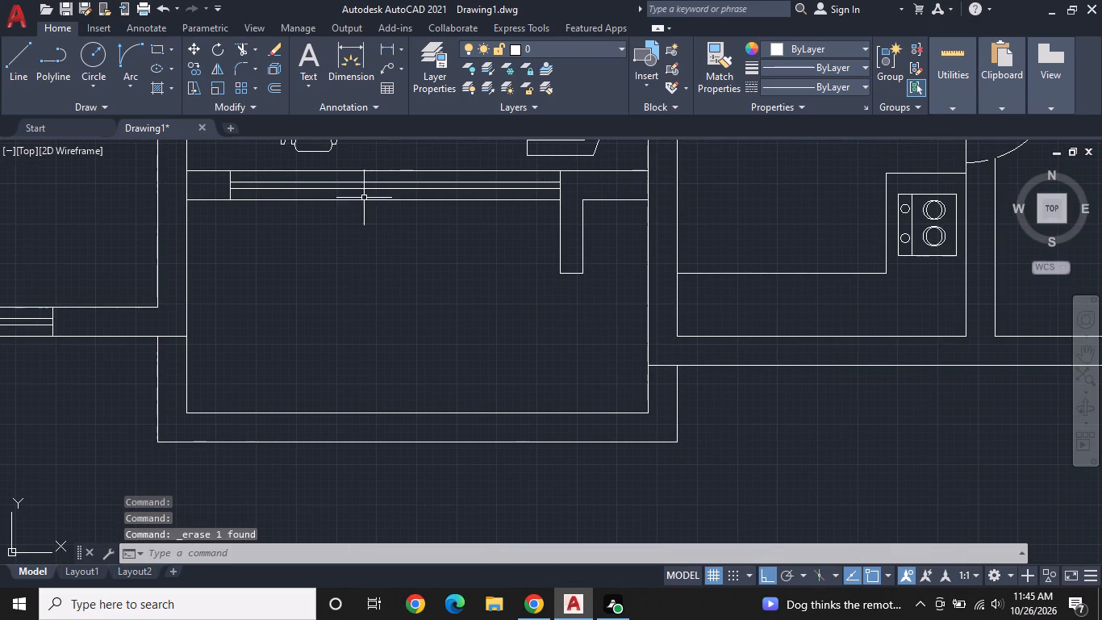
scroll(381, 220, down, 1)
middle_drag(436, 244, 285, 295)
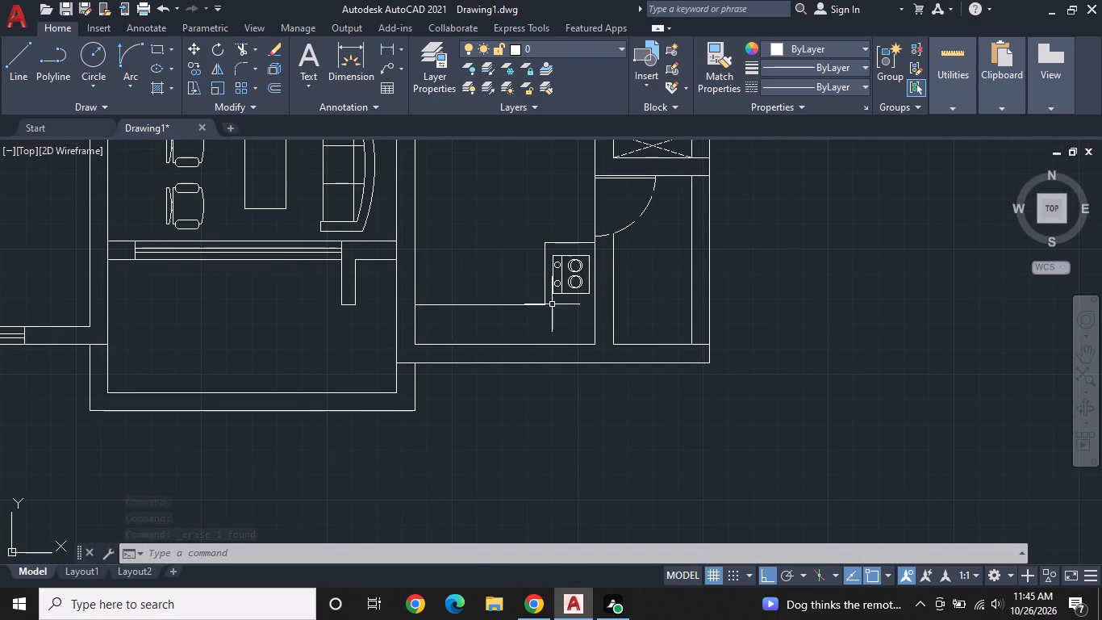
middle_drag(572, 368, 706, 325)
scroll(618, 323, up, 1)
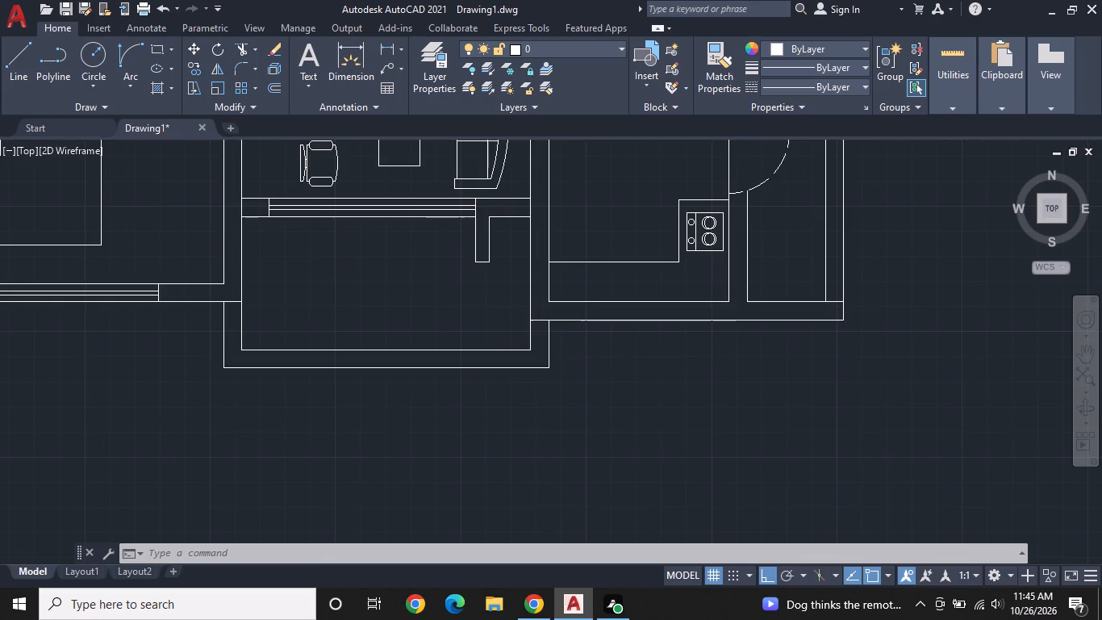
click(25, 61)
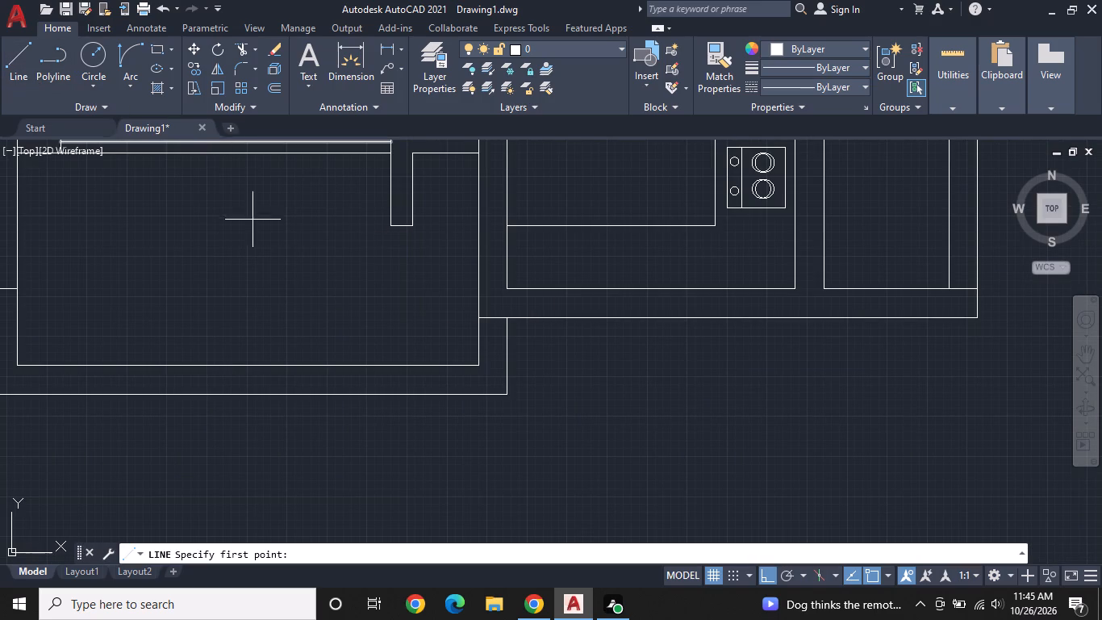
click(597, 291)
click(602, 318)
key(space)
Draw the kitchen window's centre line east from the end line's midpoint, and close its east end across the wall near the counter's inner corner.
key(space)
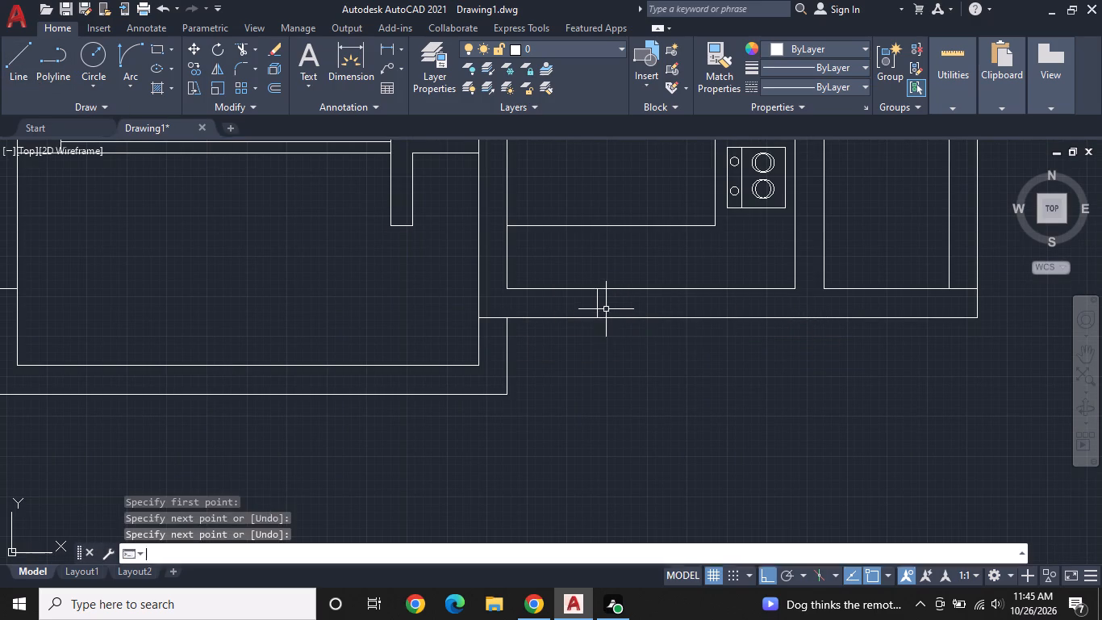
click(594, 305)
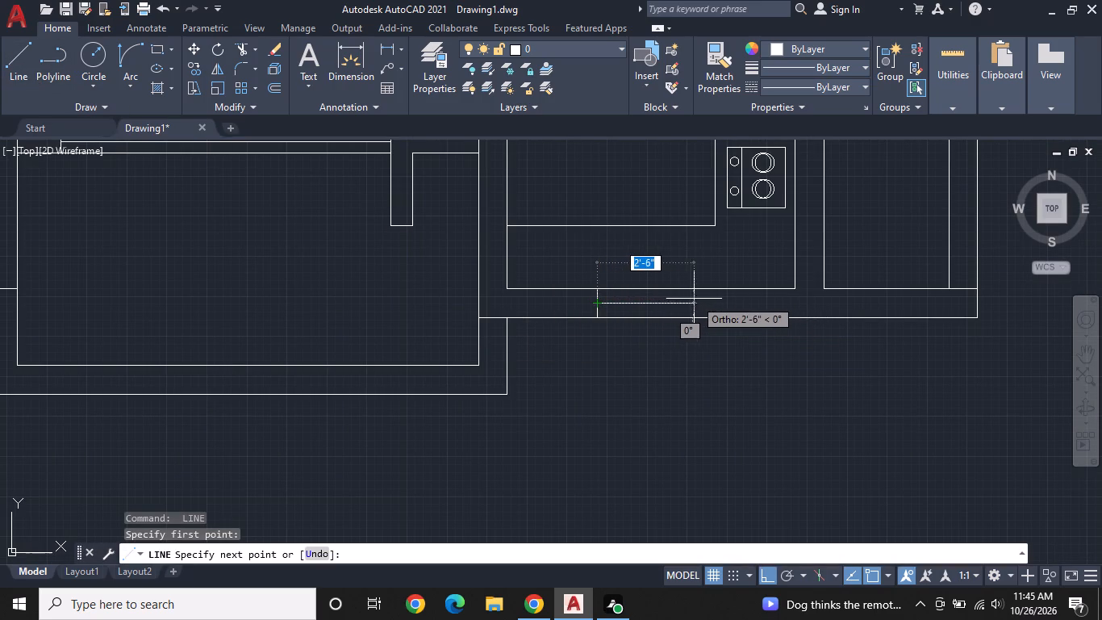
click(715, 300)
click(717, 289)
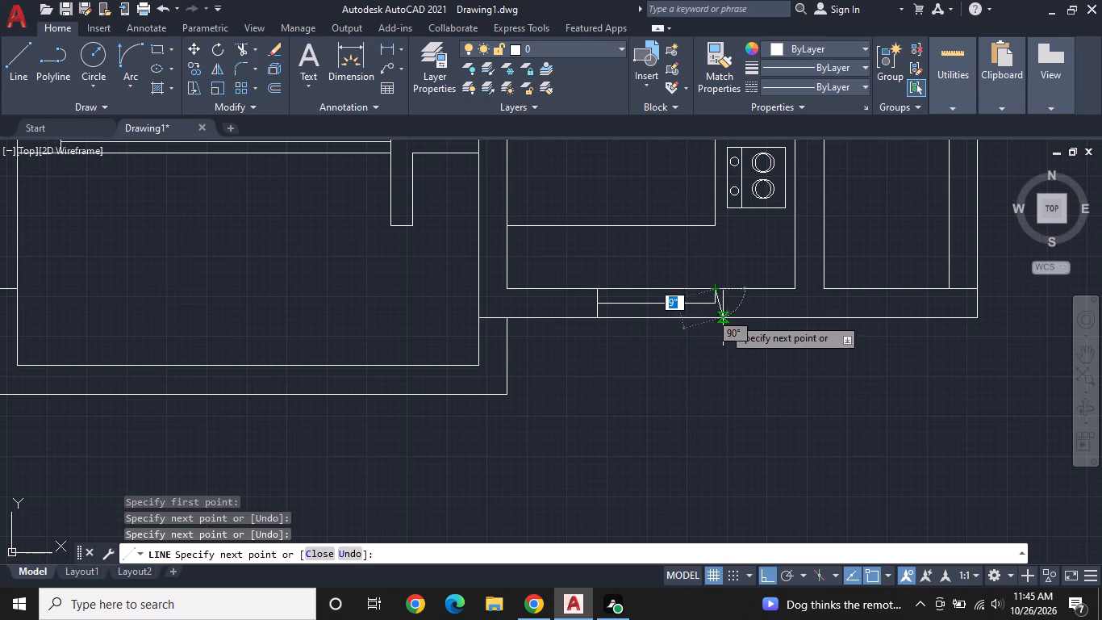
click(715, 318)
key(space)
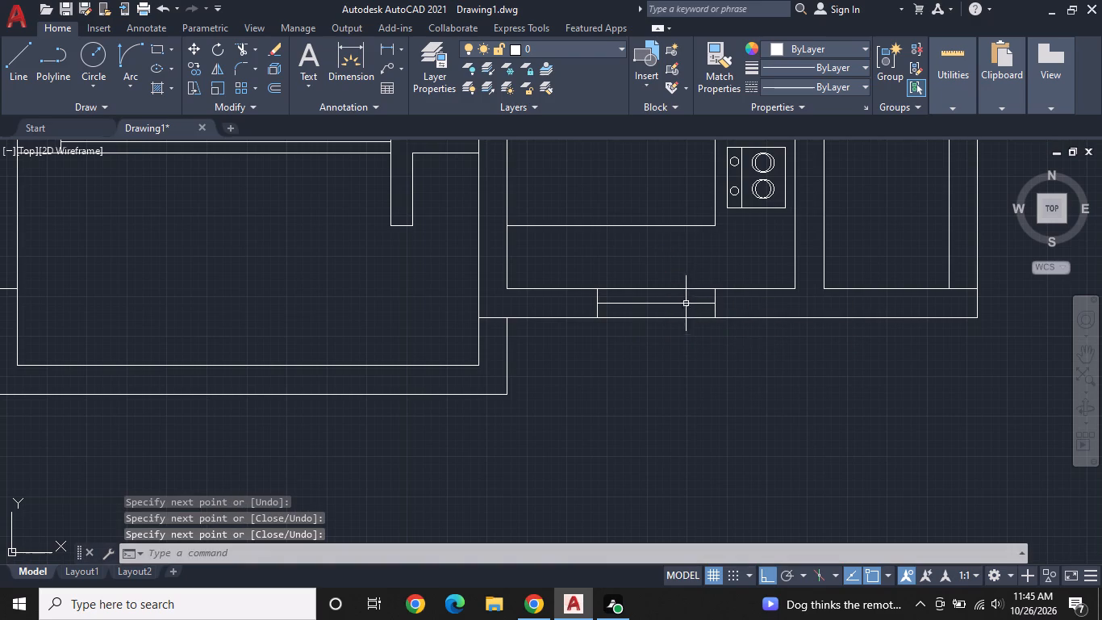
Offset the kitchen window's centre line 1" to each side within the wall.
click(276, 86)
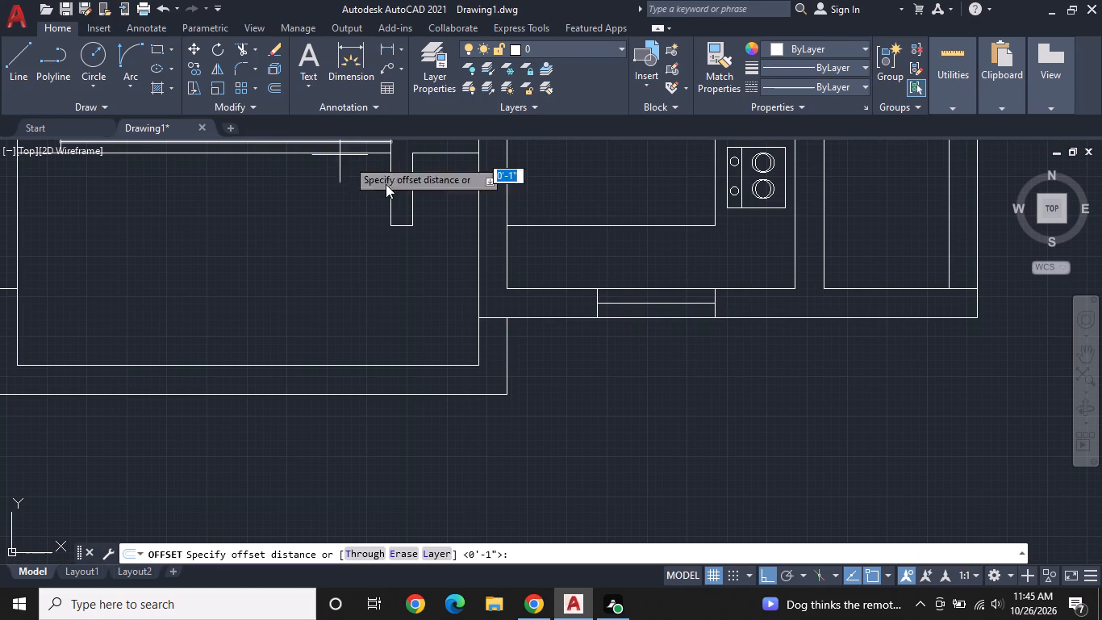
scroll(657, 312, up, 1)
key(space)
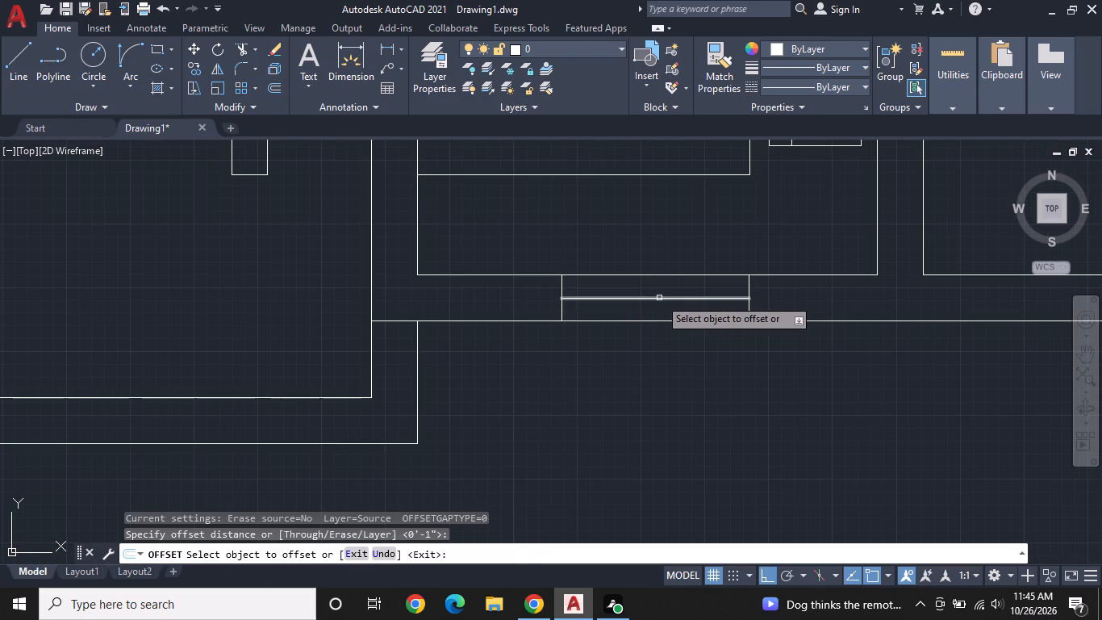
click(659, 298)
click(667, 279)
click(669, 298)
click(669, 314)
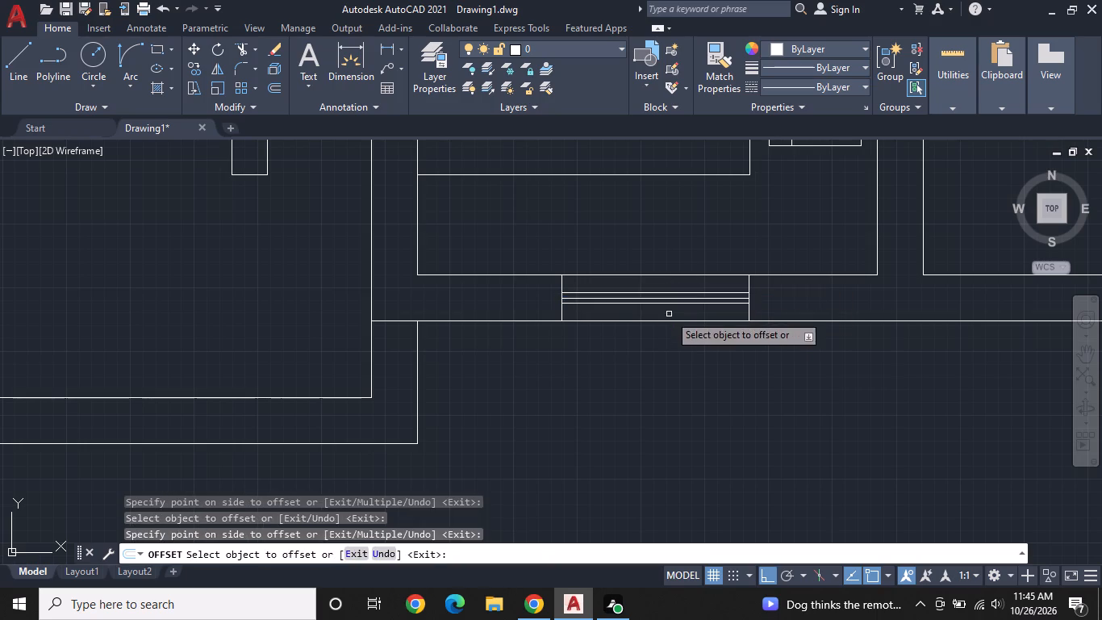
key(space)
Erase the kitchen window's original centre line between the two offset glass lines.
click(671, 296)
right_click(671, 296)
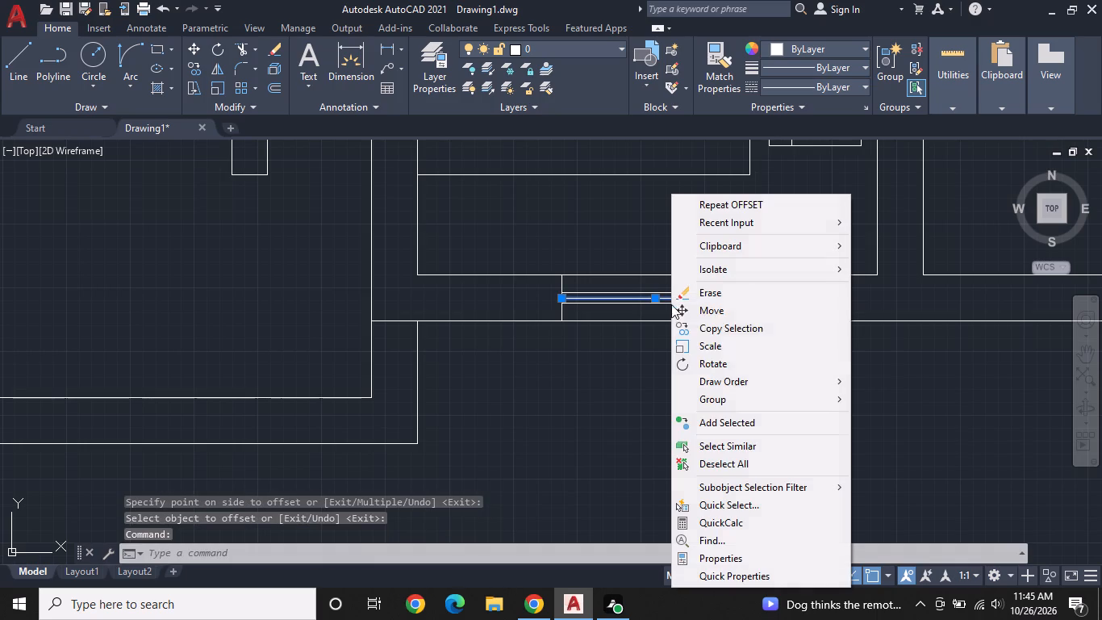
click(720, 294)
Draw a line across the east wall of the southern bathroom, near its south corner, as the window's south end.
scroll(691, 291, down, 2)
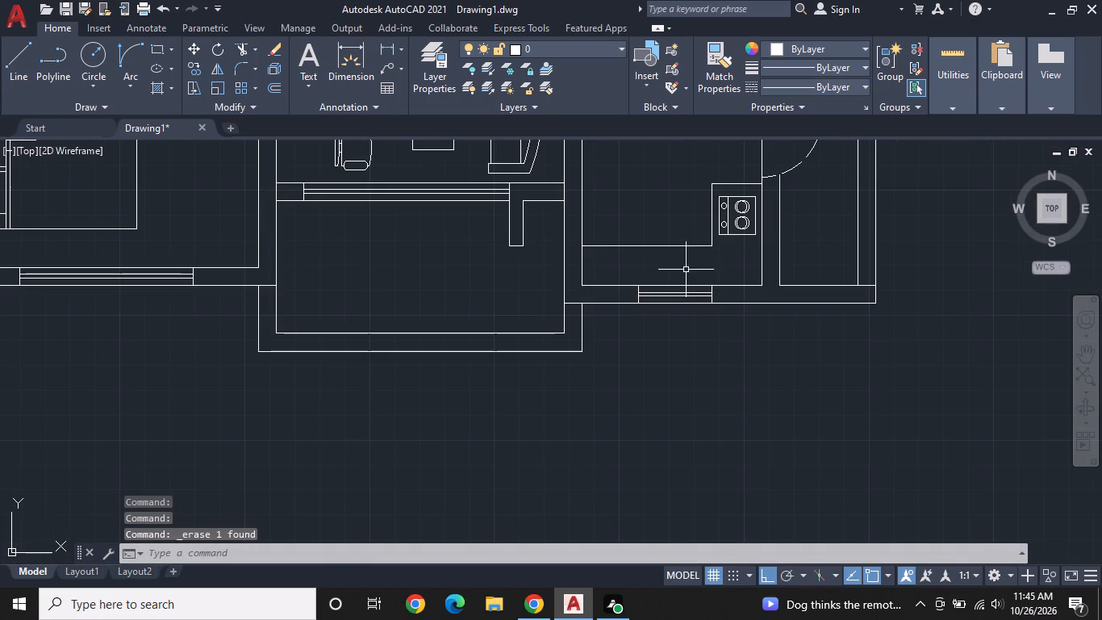
middle_drag(686, 270, 349, 389)
middle_drag(528, 274, 617, 431)
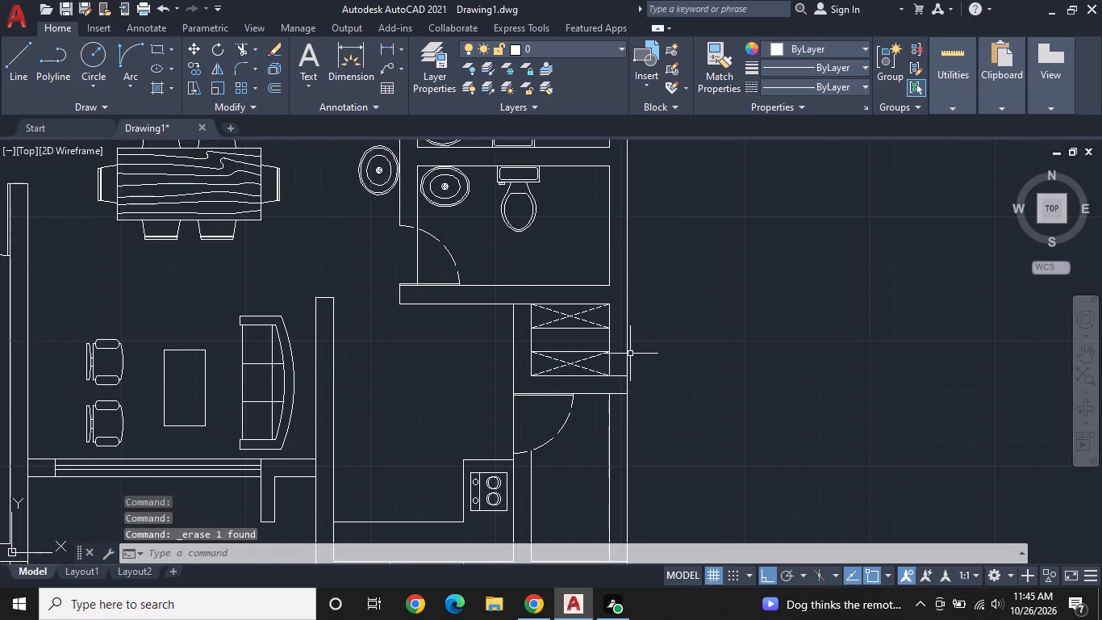
middle_drag(631, 316, 645, 424)
scroll(639, 336, up, 2)
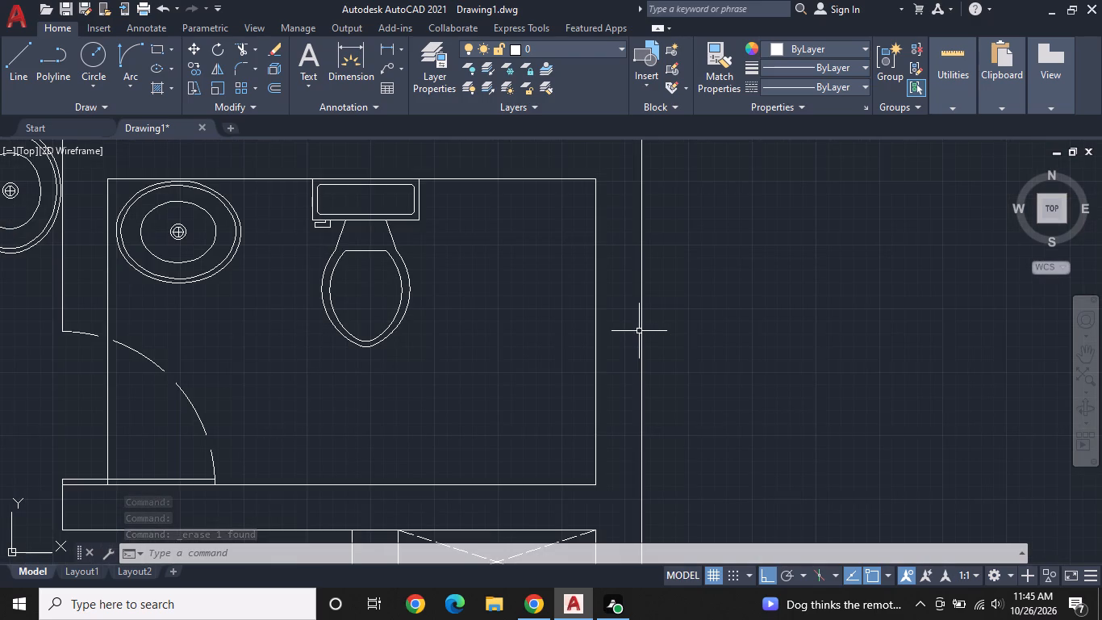
scroll(639, 330, down, 1)
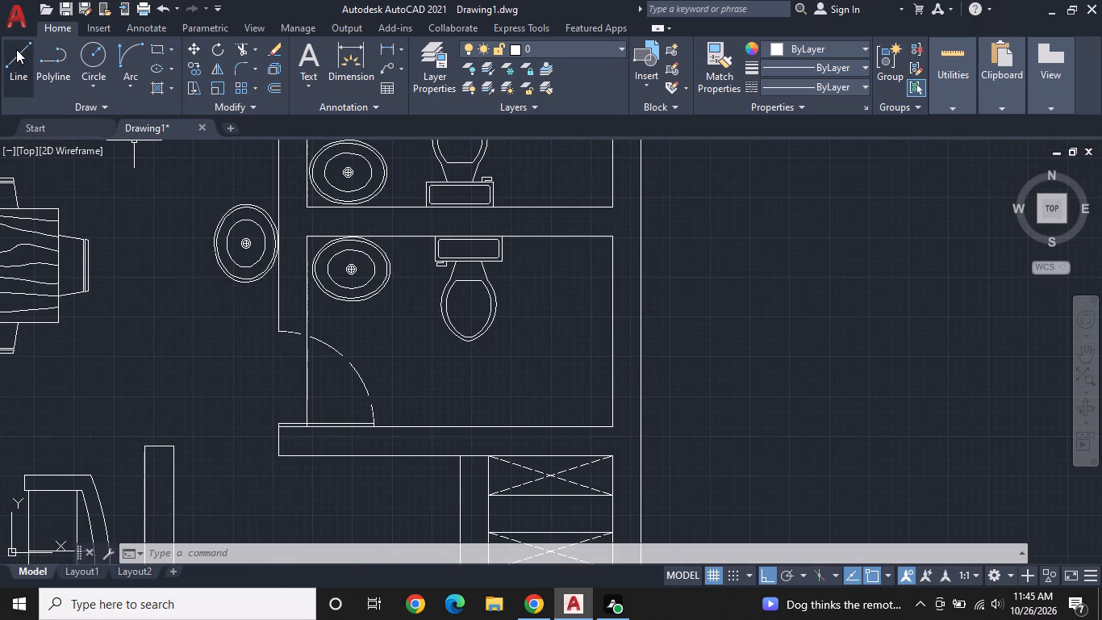
click(16, 50)
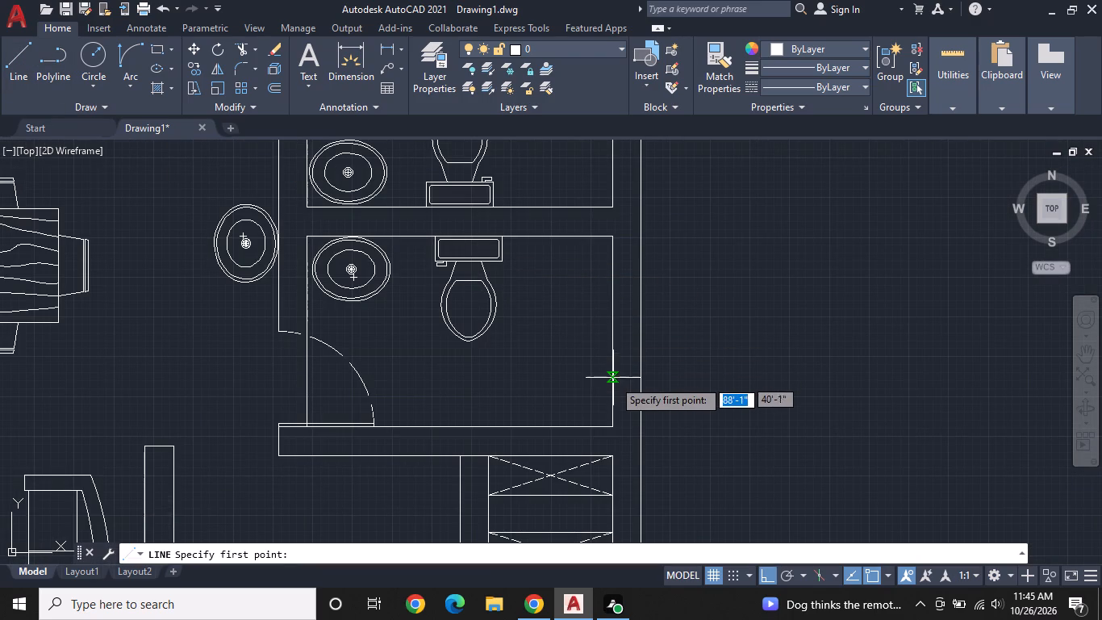
click(612, 387)
click(642, 386)
key(space)
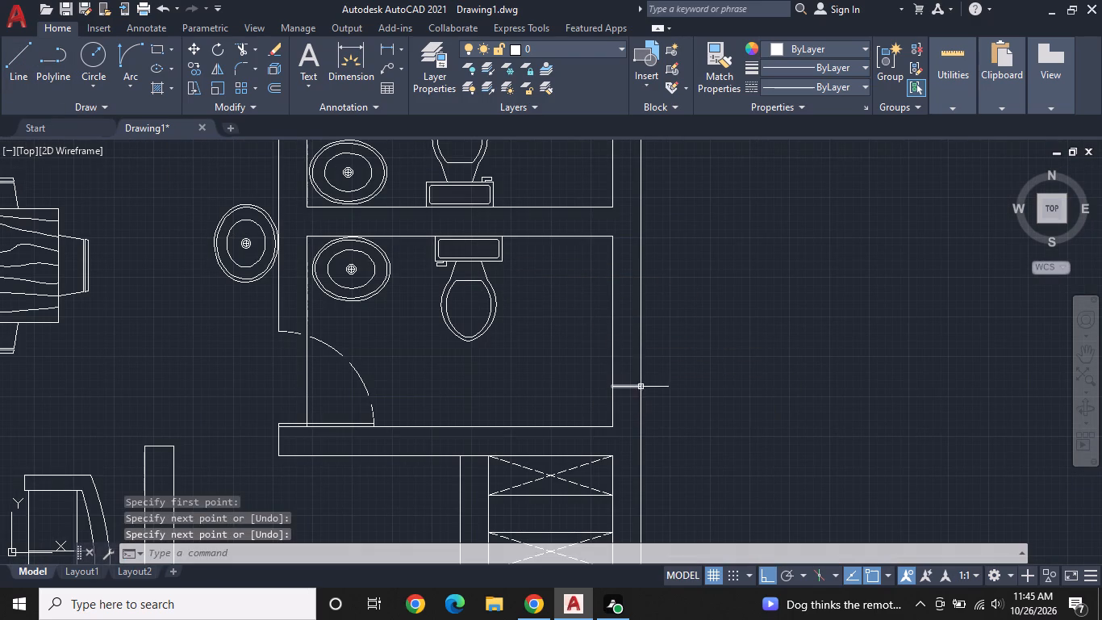
Draw the southern bathroom window's centre line north from the end line's midpoint and close its north end across the wall.
key(space)
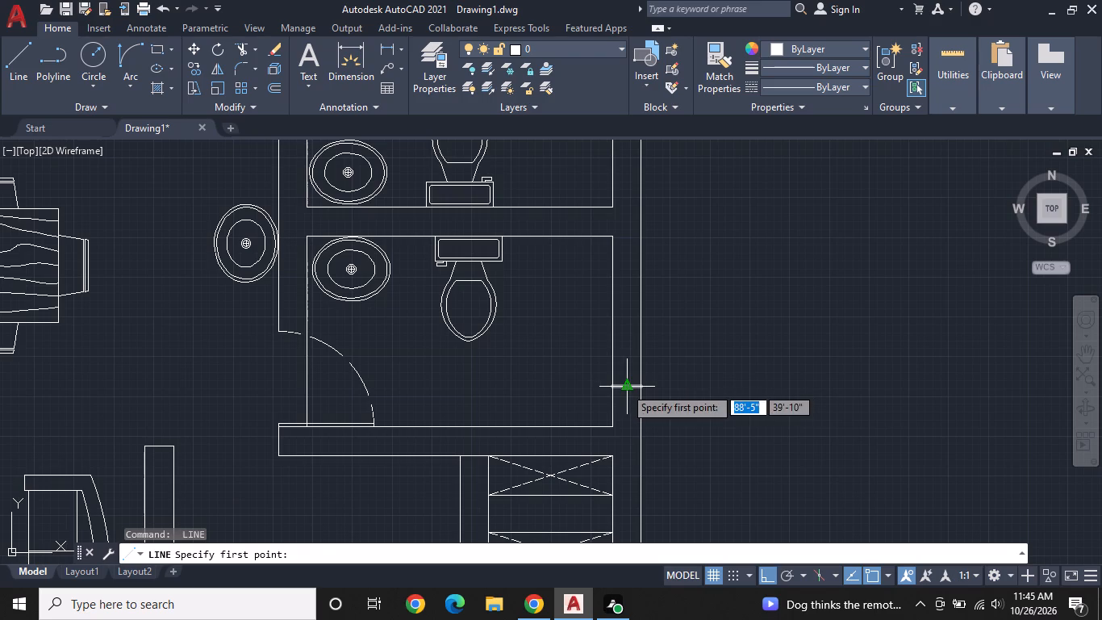
click(624, 387)
click(628, 289)
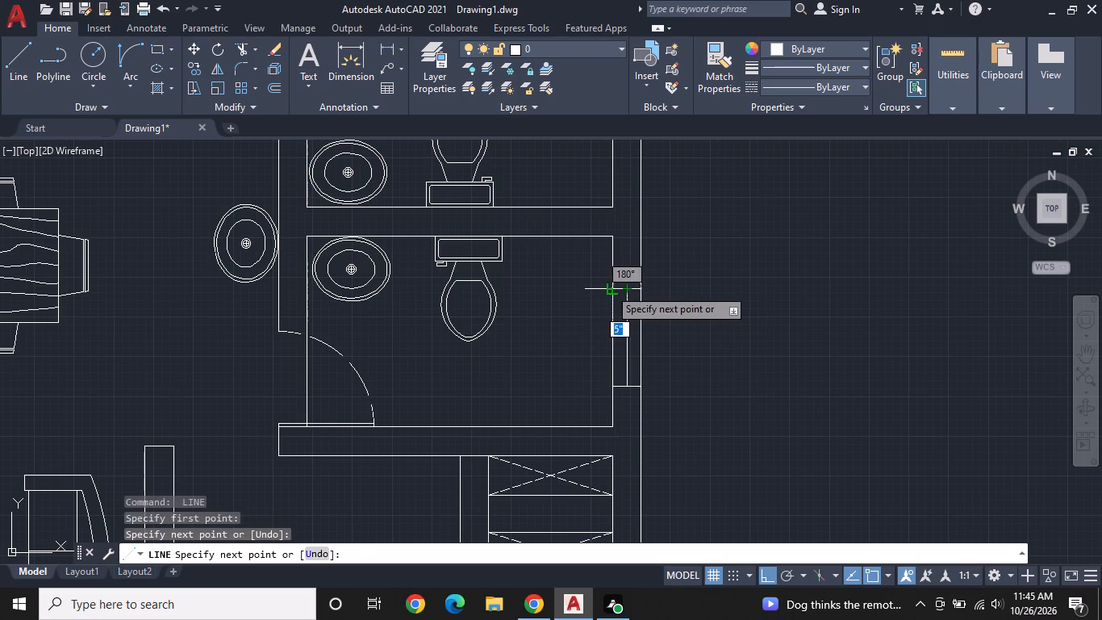
click(608, 288)
click(644, 290)
key(space)
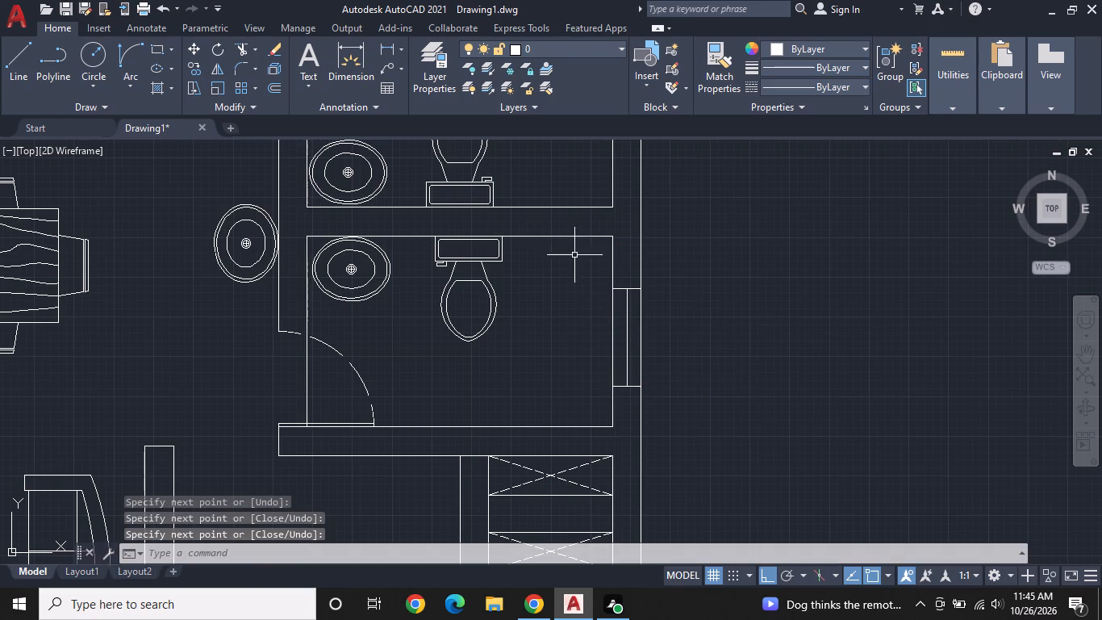
Offset the southern bathroom window's centre line 1" to each side within the east wall.
click(273, 90)
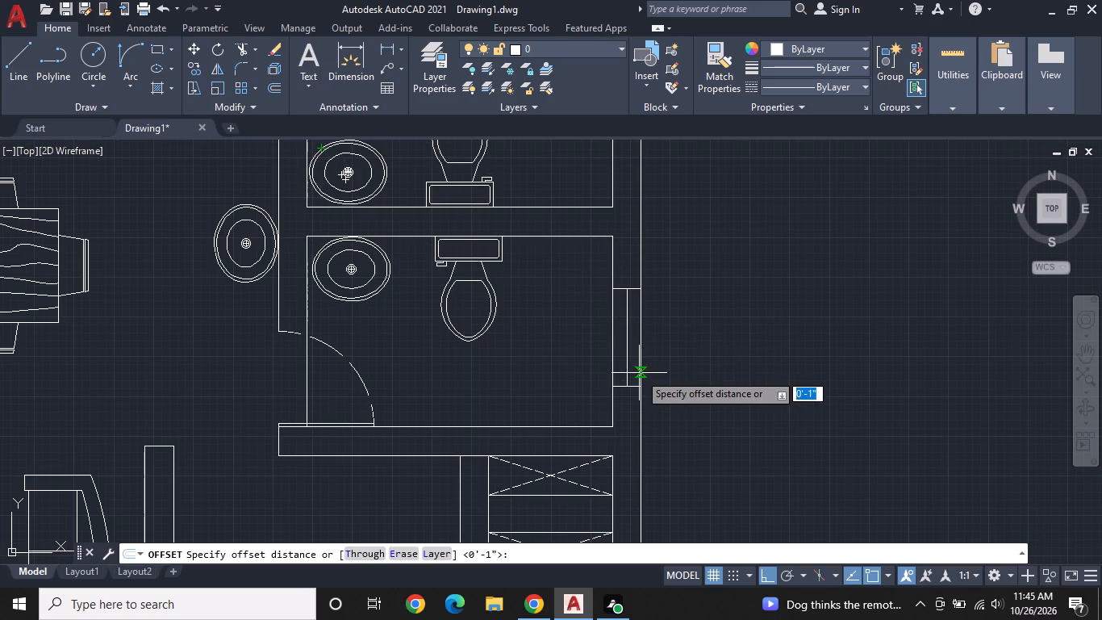
key(space)
click(628, 344)
click(614, 344)
scroll(614, 344, up, 2)
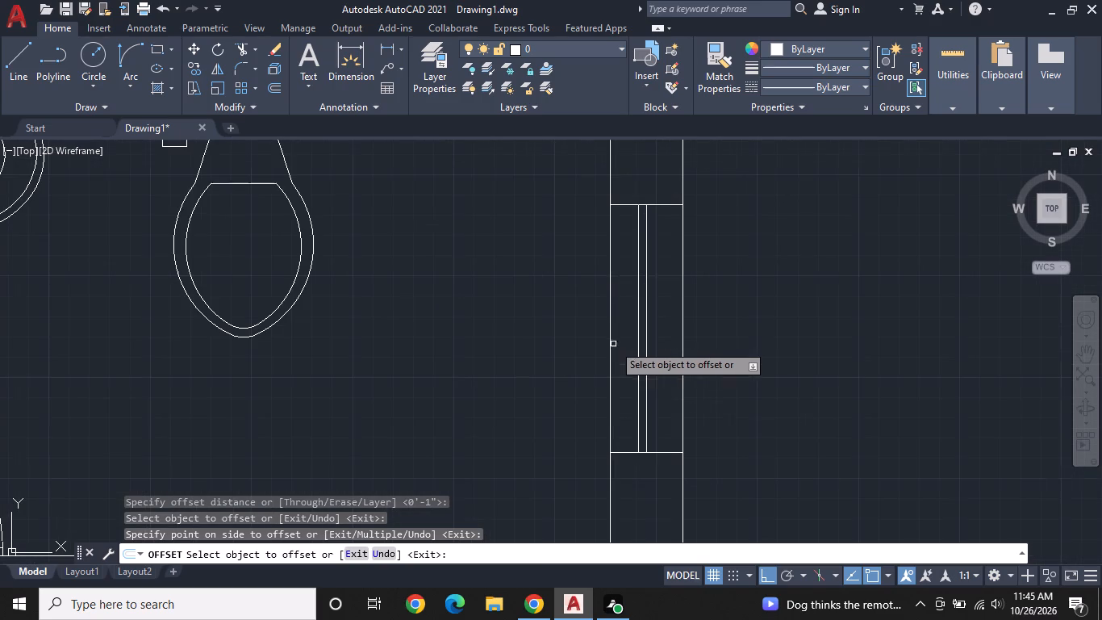
click(648, 325)
click(691, 324)
key(space)
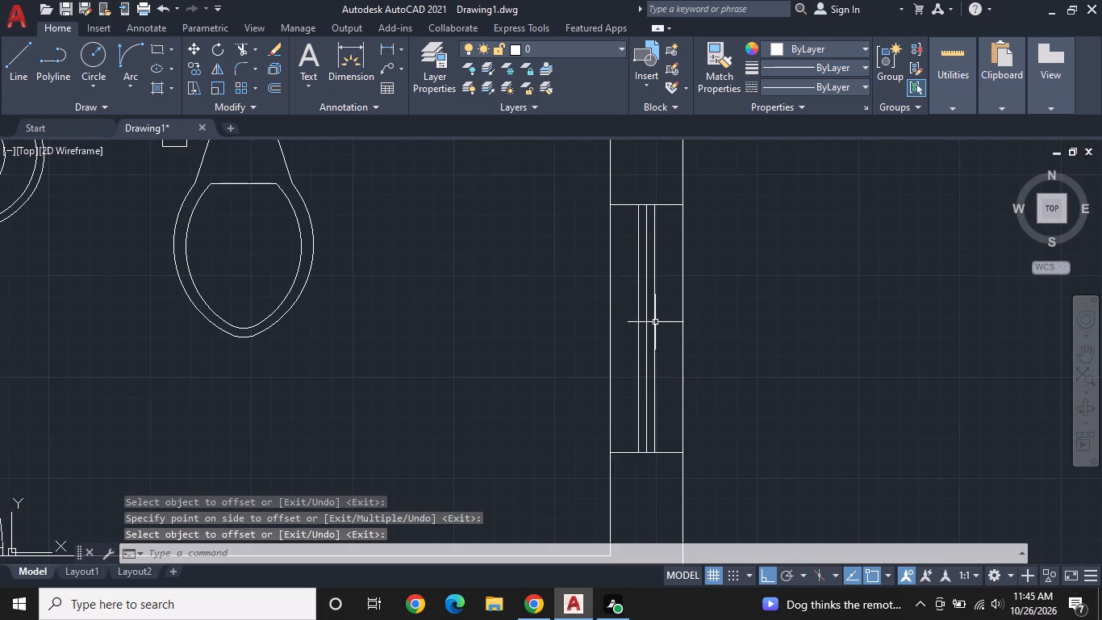
Erase the southern bathroom window's original centre line between the two offset glass lines.
click(645, 325)
right_click(645, 325)
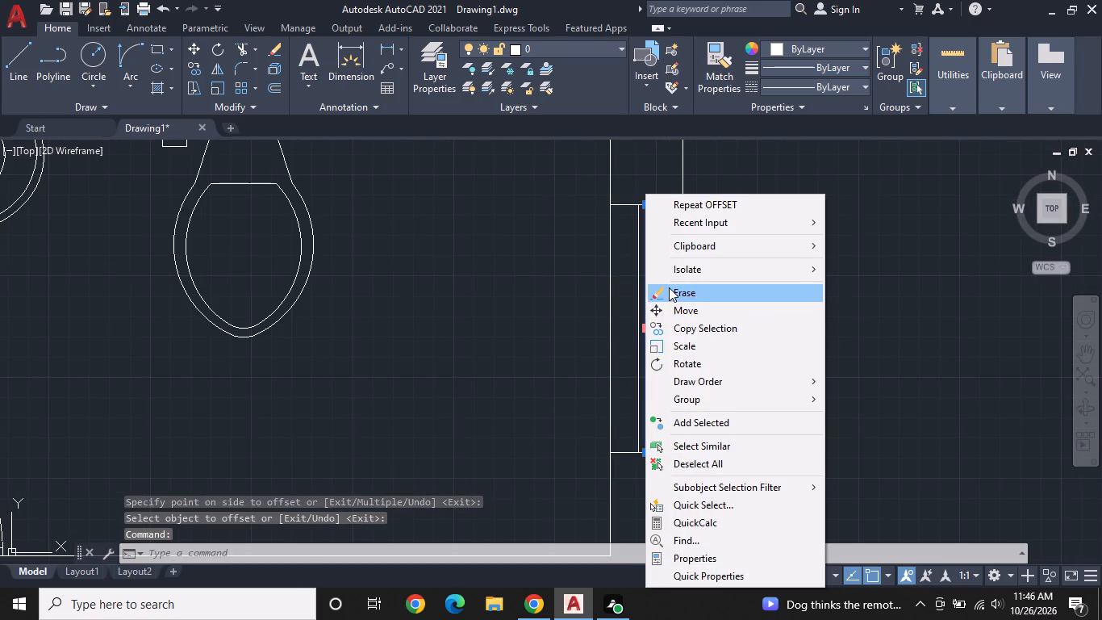
click(669, 287)
Draw a line across the east wall of the northern bathroom, north of its south corner, as the window's south end.
scroll(669, 287, down, 2)
middle_drag(627, 262, 613, 472)
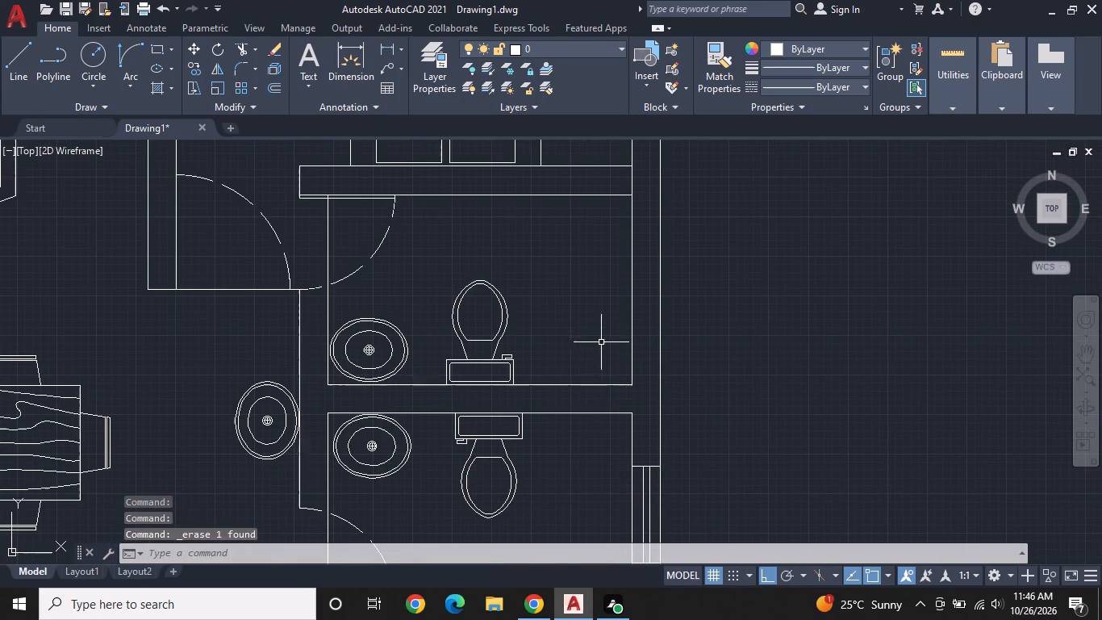
click(19, 69)
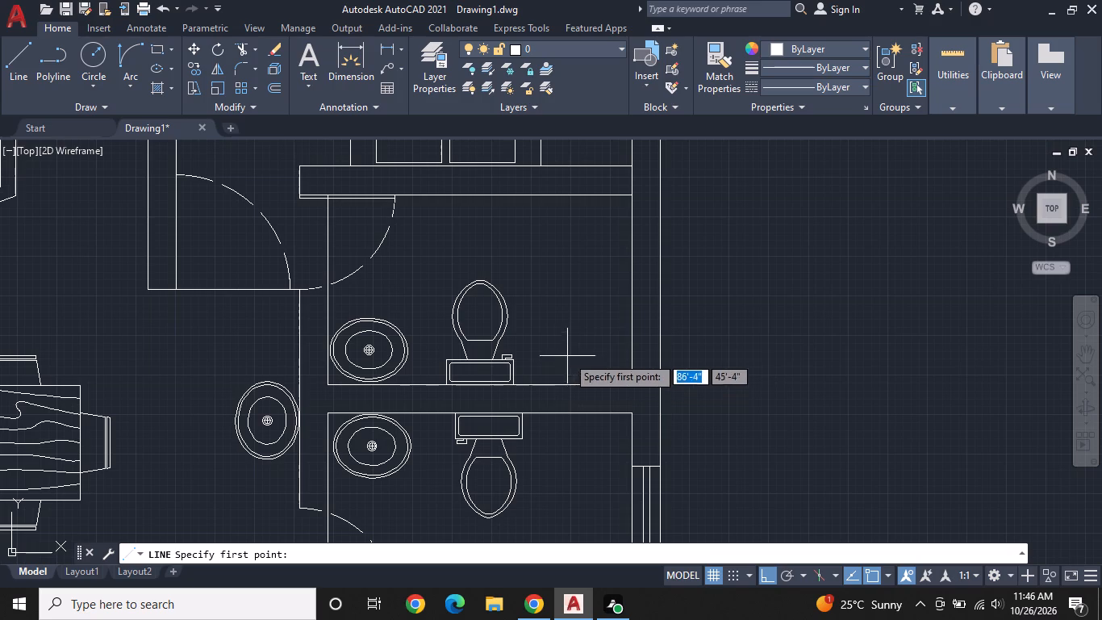
click(631, 335)
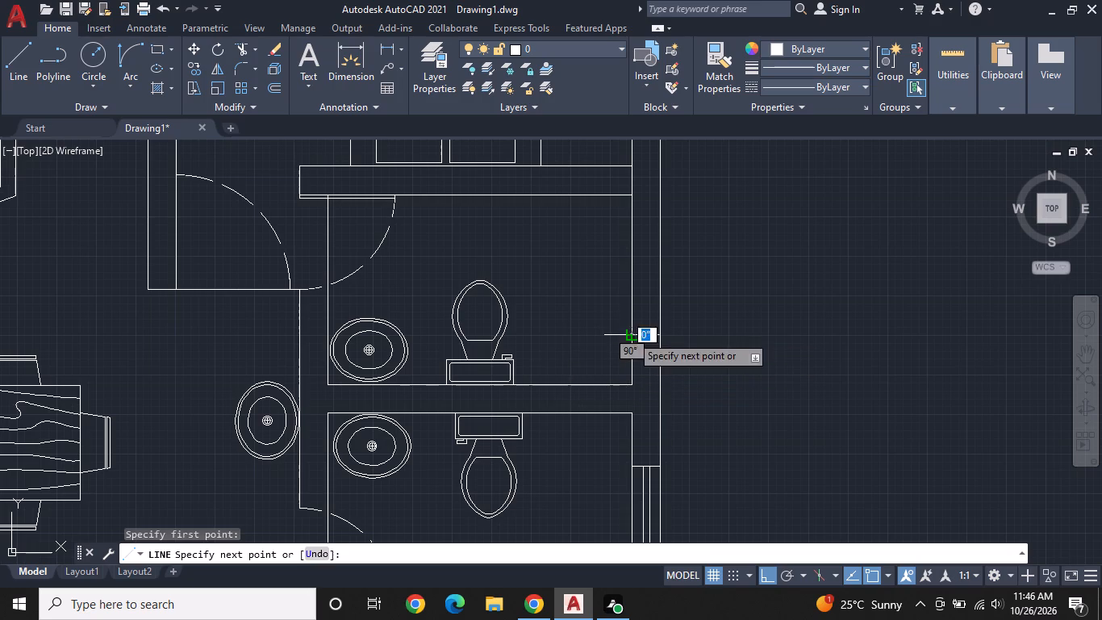
click(660, 334)
key(space)
Draw the northern bathroom window's centre line about 2'-10" north from the end line's midpoint and close its north end across the wall.
scroll(649, 333, up, 2)
key(space)
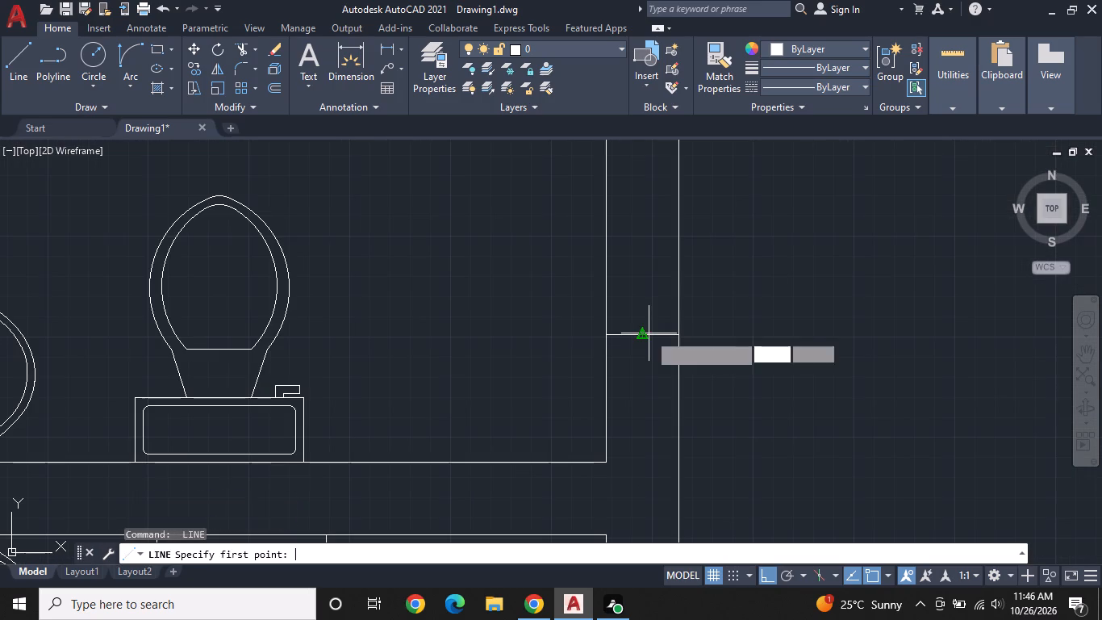
click(637, 334)
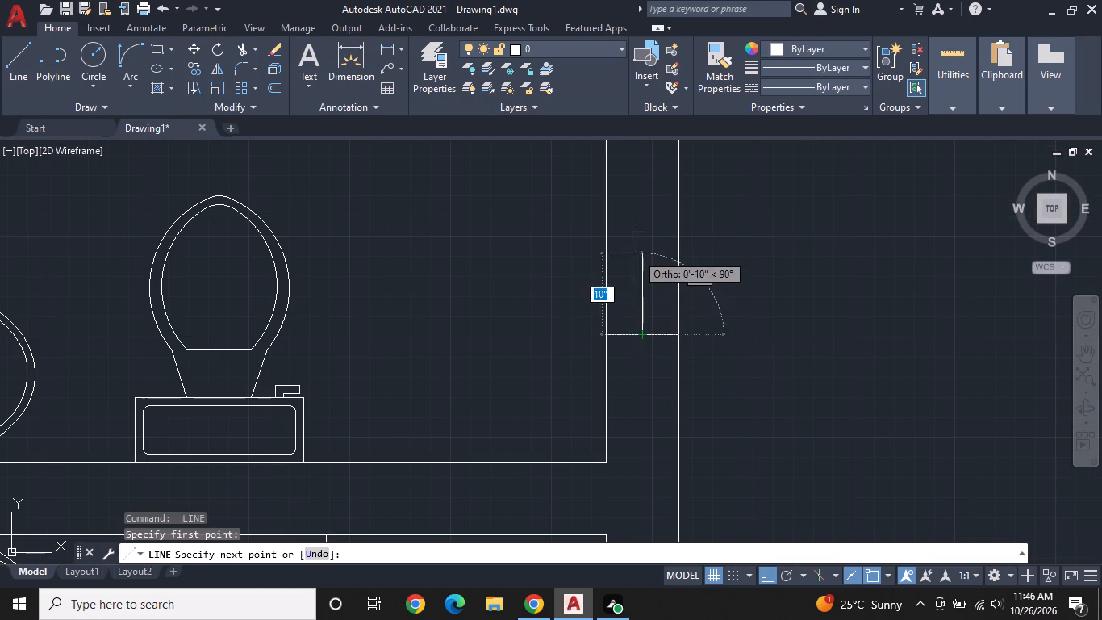
middle_drag(637, 253, 647, 406)
scroll(647, 406, down, 1)
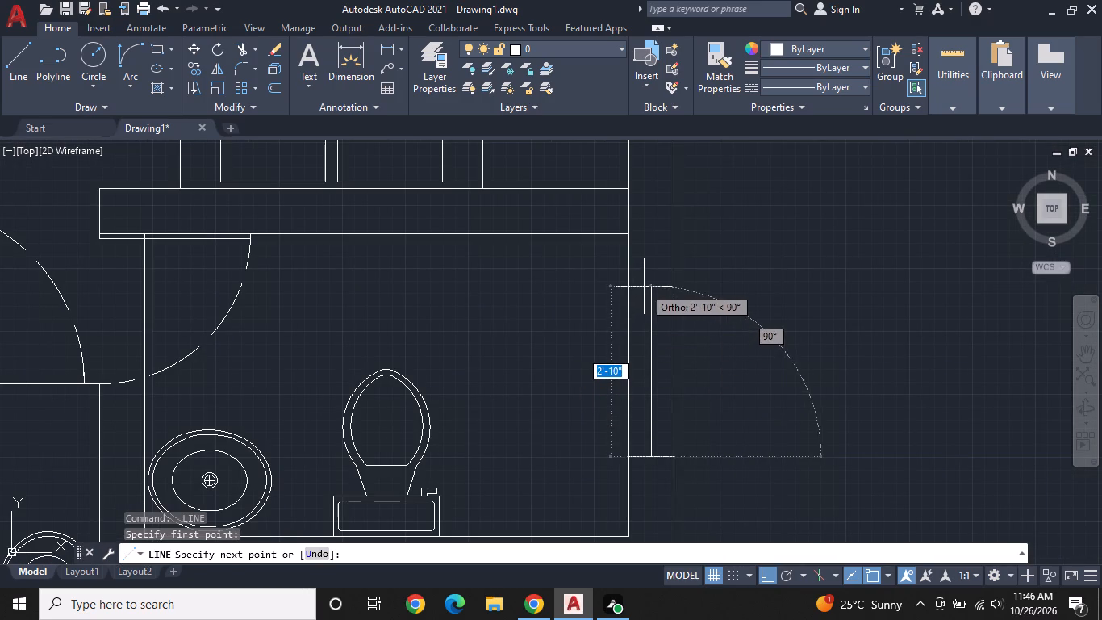
click(649, 282)
click(672, 282)
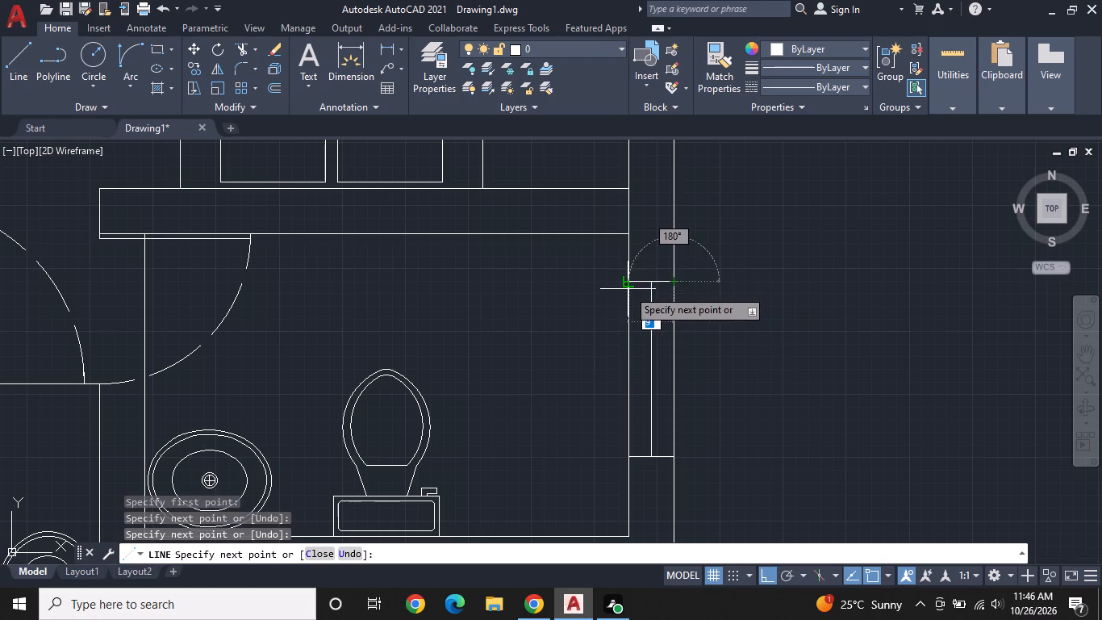
click(628, 289)
key(space)
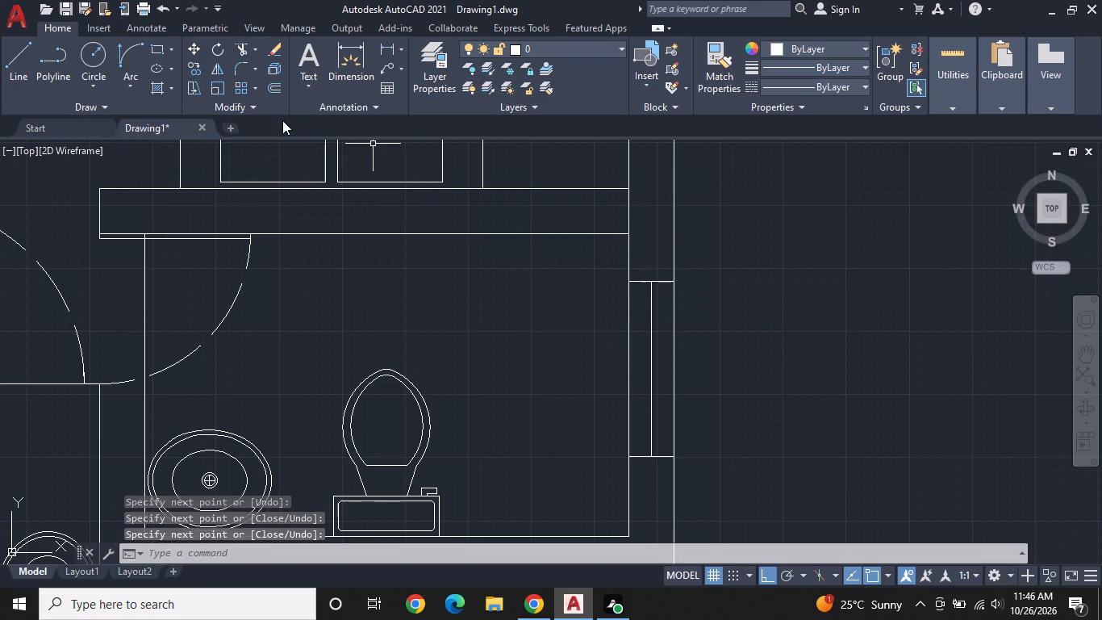
Offset the northern bathroom window's centre line 1" to each side within the east wall.
click(274, 86)
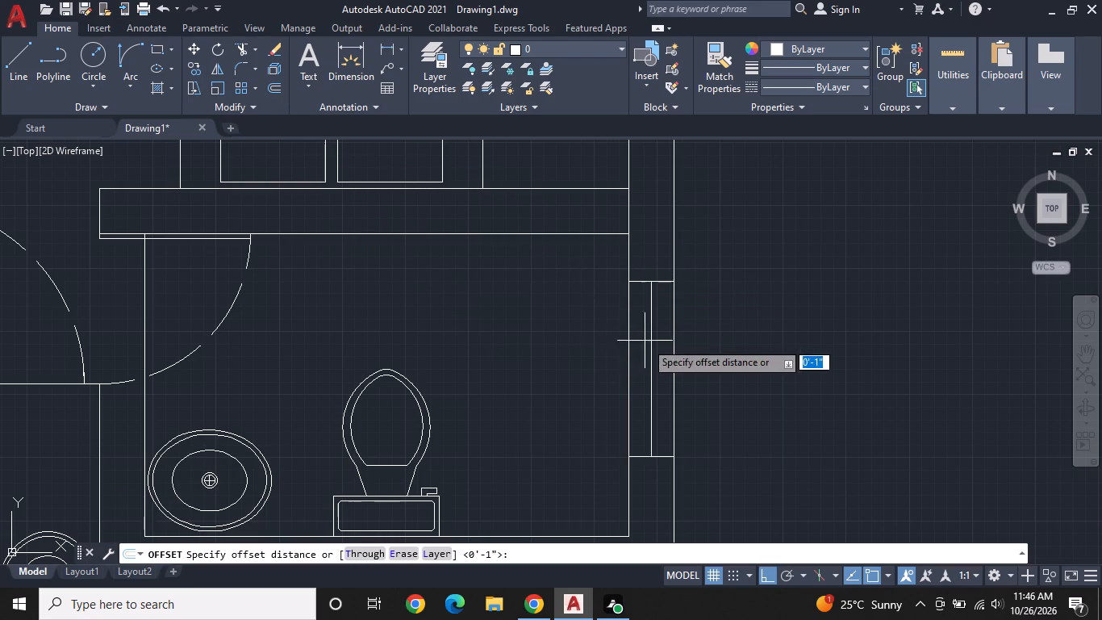
key(space)
click(652, 344)
click(620, 349)
click(652, 347)
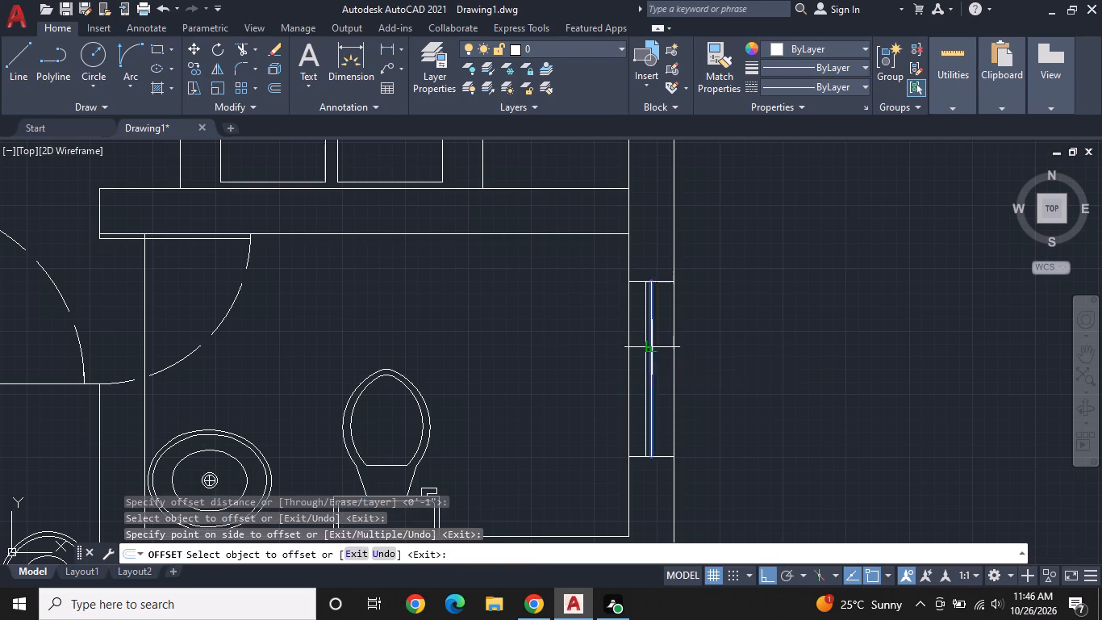
click(682, 346)
key(space)
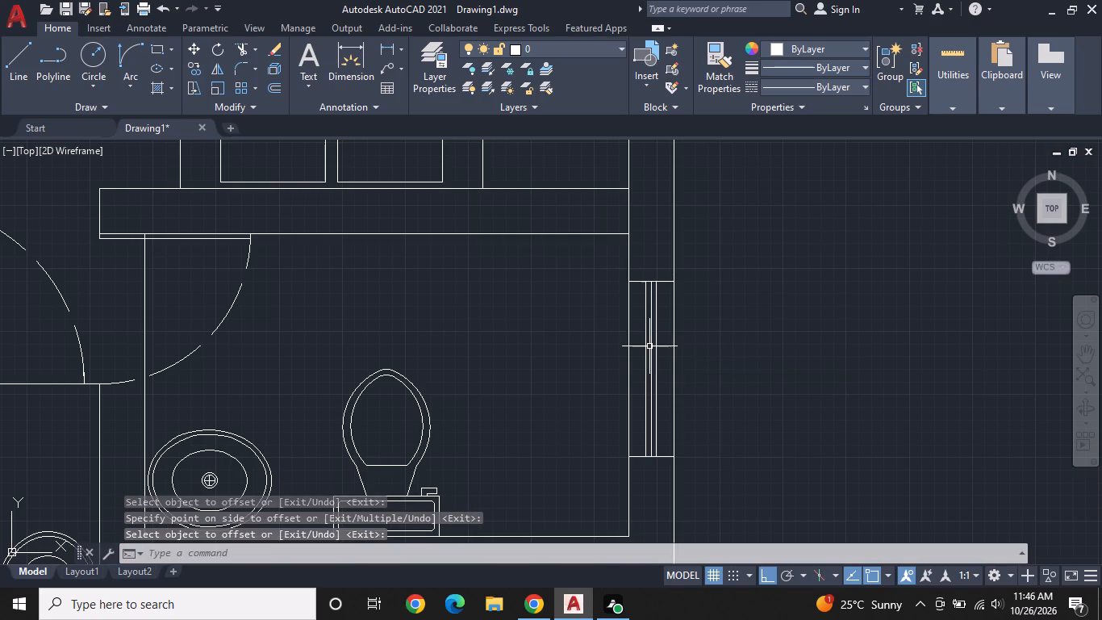
Erase the northern bathroom window's original centre line between the two offset glass lines.
click(649, 346)
right_click(649, 346)
click(690, 297)
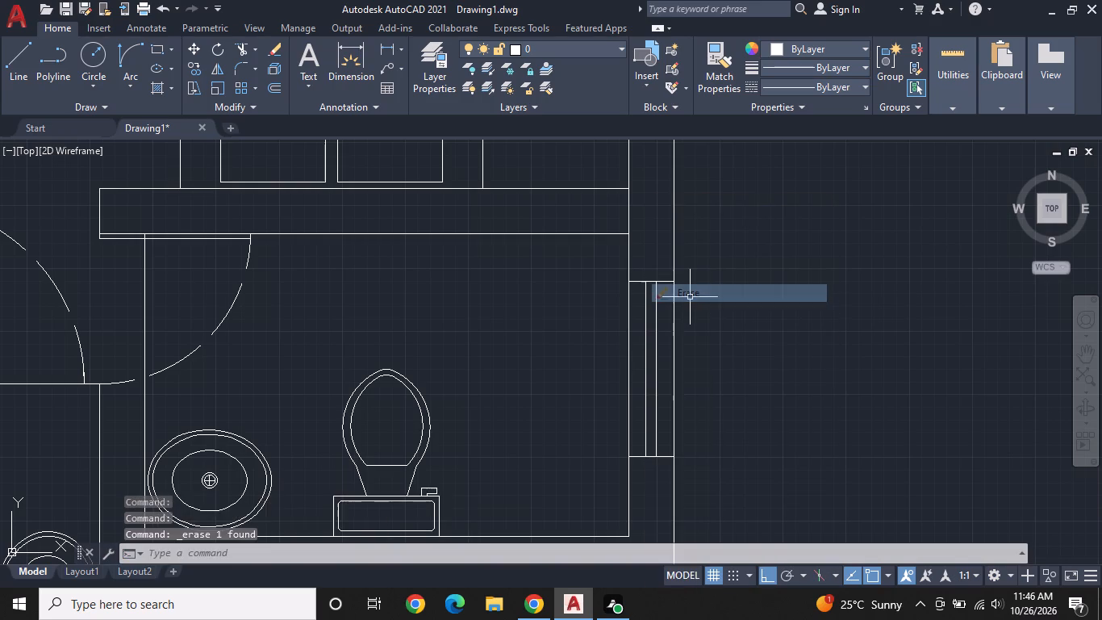
Draw a line across the east wall of the northeast bedroom, beside the bed's lower half, as the window's south end.
scroll(690, 296, down, 2)
middle_drag(637, 278, 486, 509)
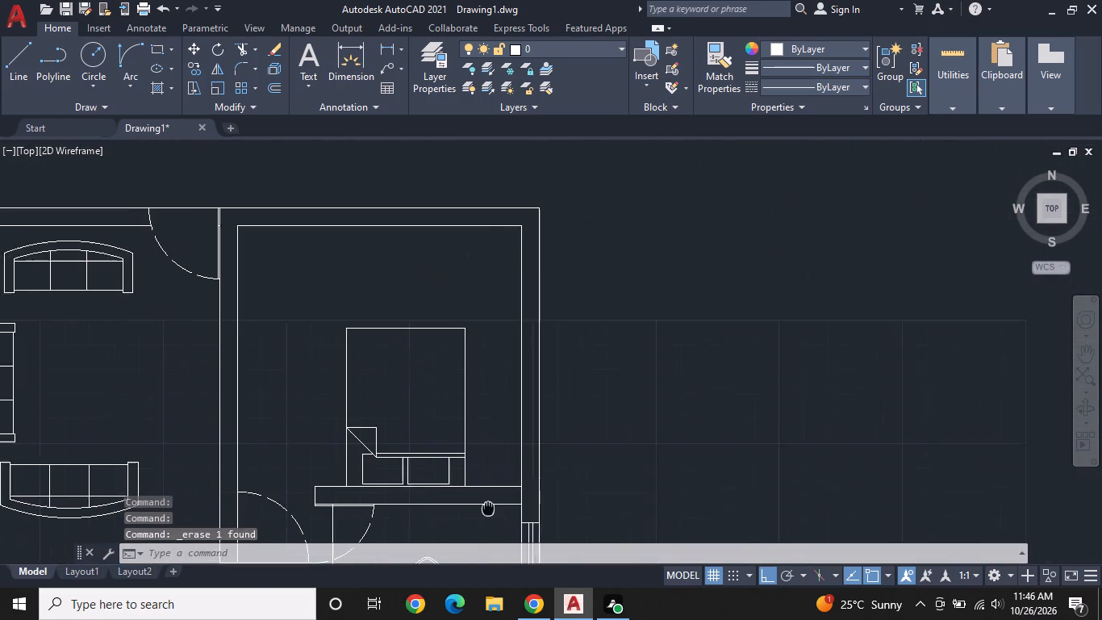
middle_drag(486, 509, 466, 509)
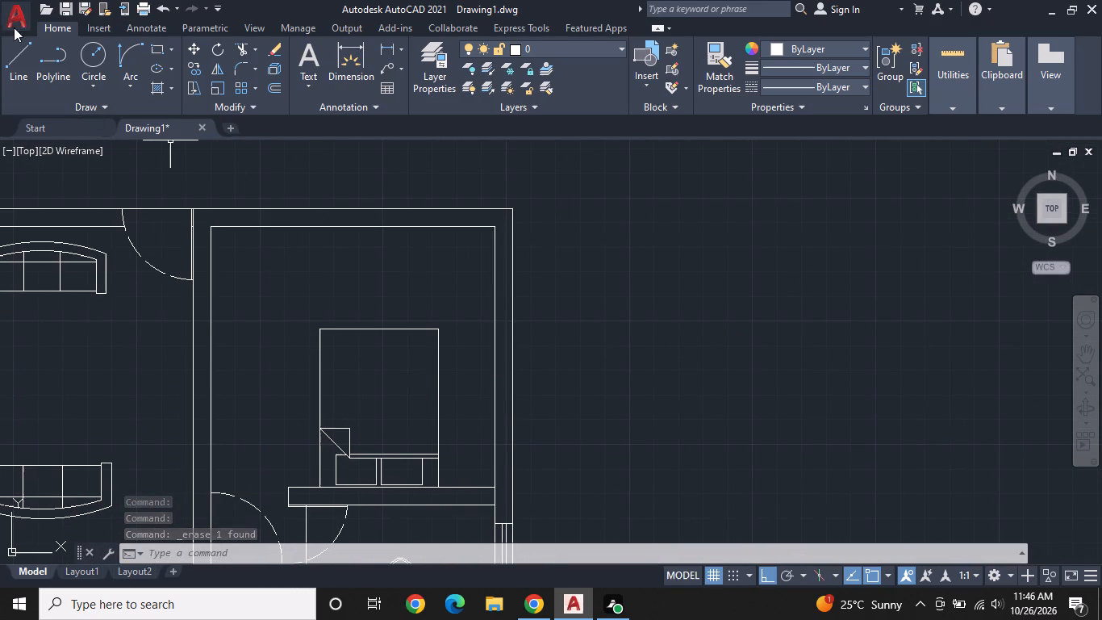
click(15, 58)
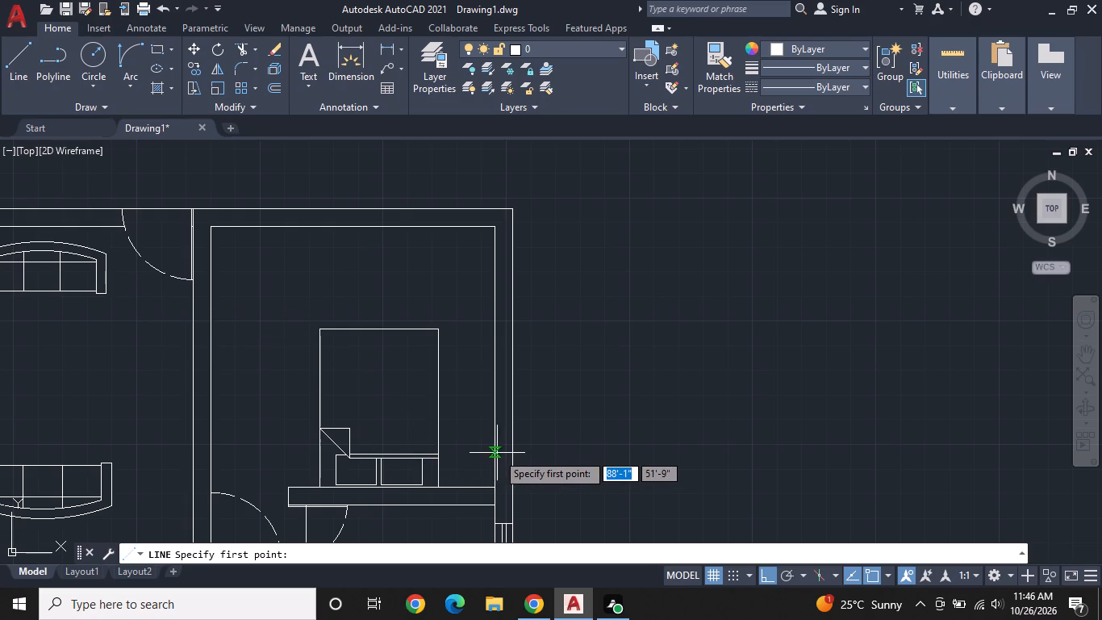
click(495, 430)
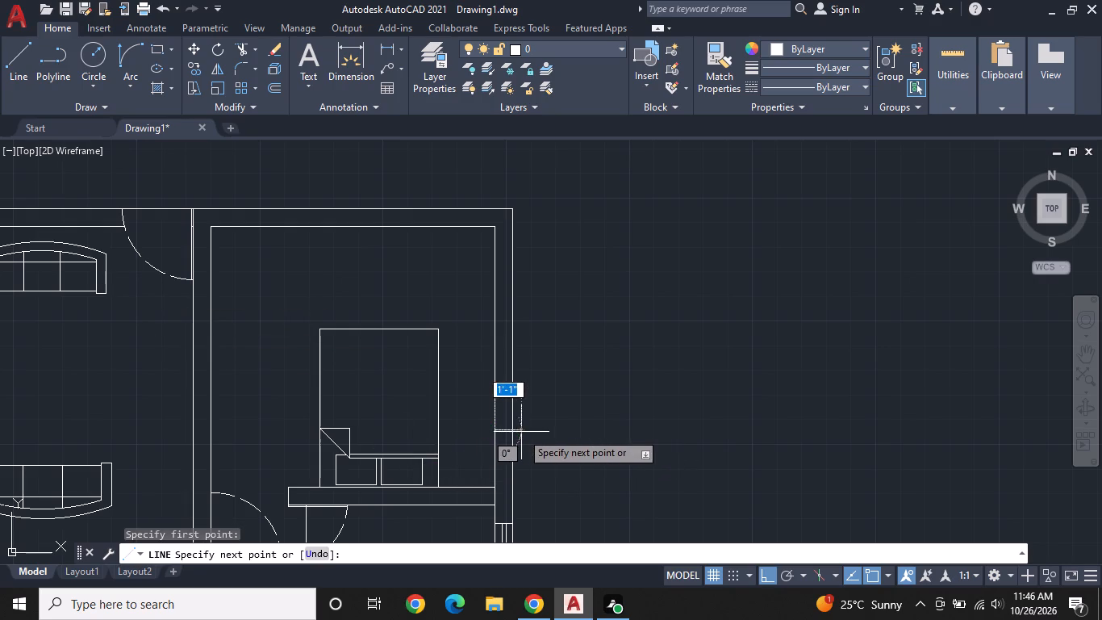
click(512, 432)
key(space)
Draw the northeast bedroom window's centre line north from the end line's midpoint and close its north end across the wall.
scroll(499, 432, up, 1)
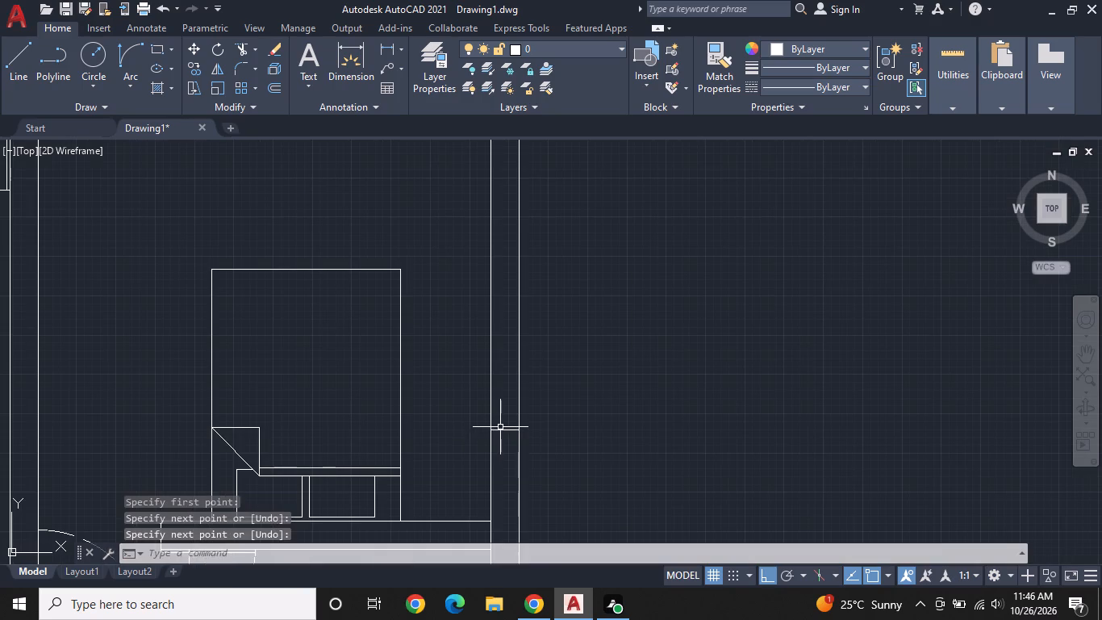
key(space)
click(502, 429)
middle_drag(502, 313, 545, 502)
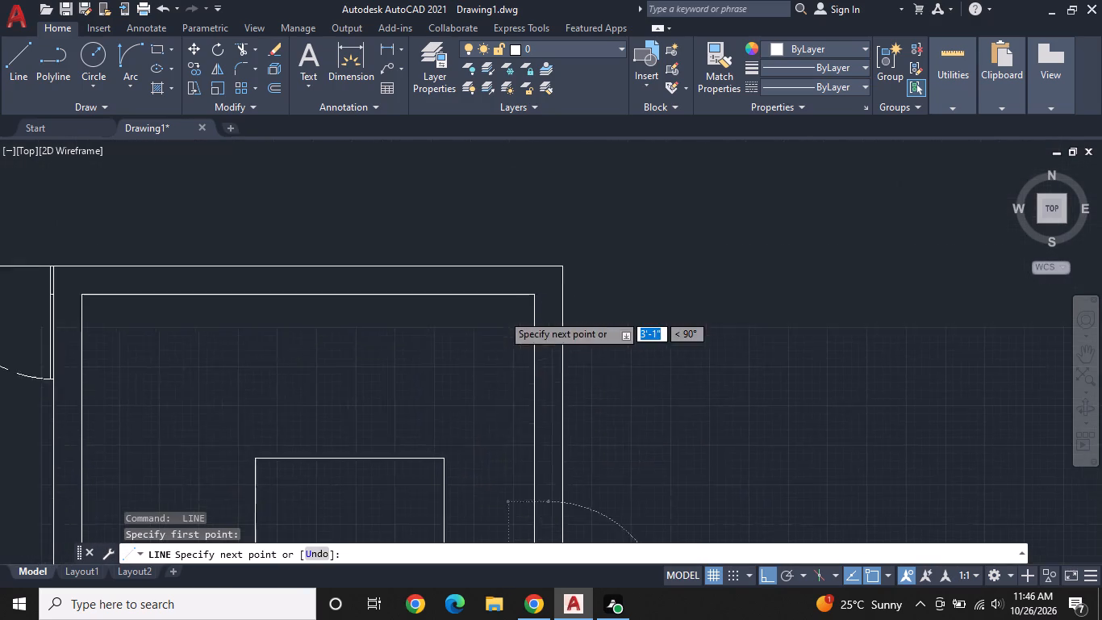
scroll(545, 502, up, 1)
click(541, 248)
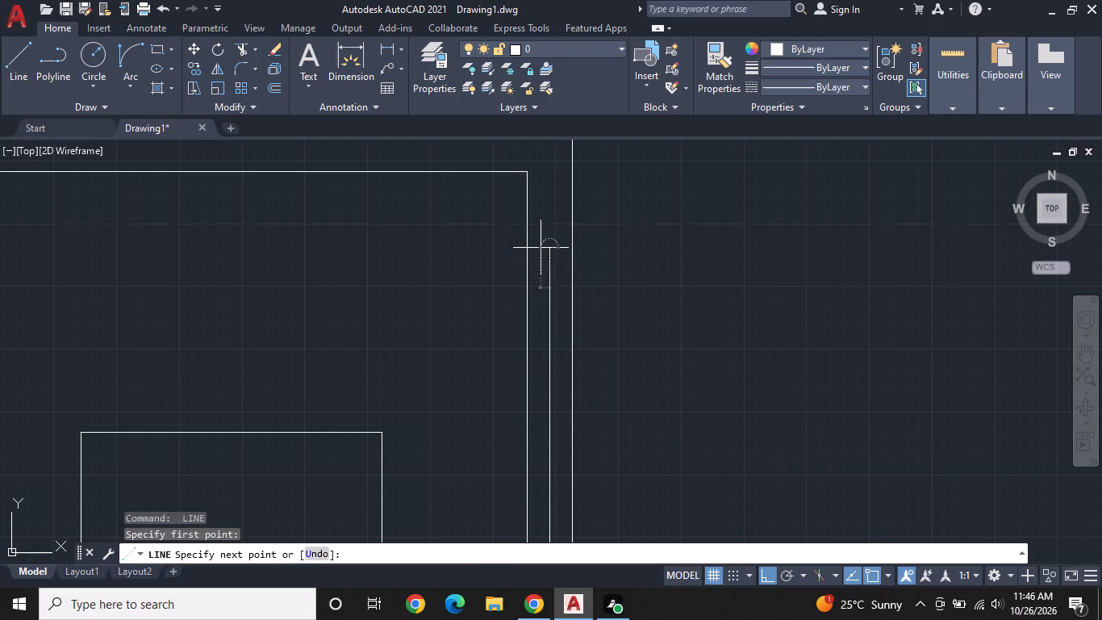
click(528, 252)
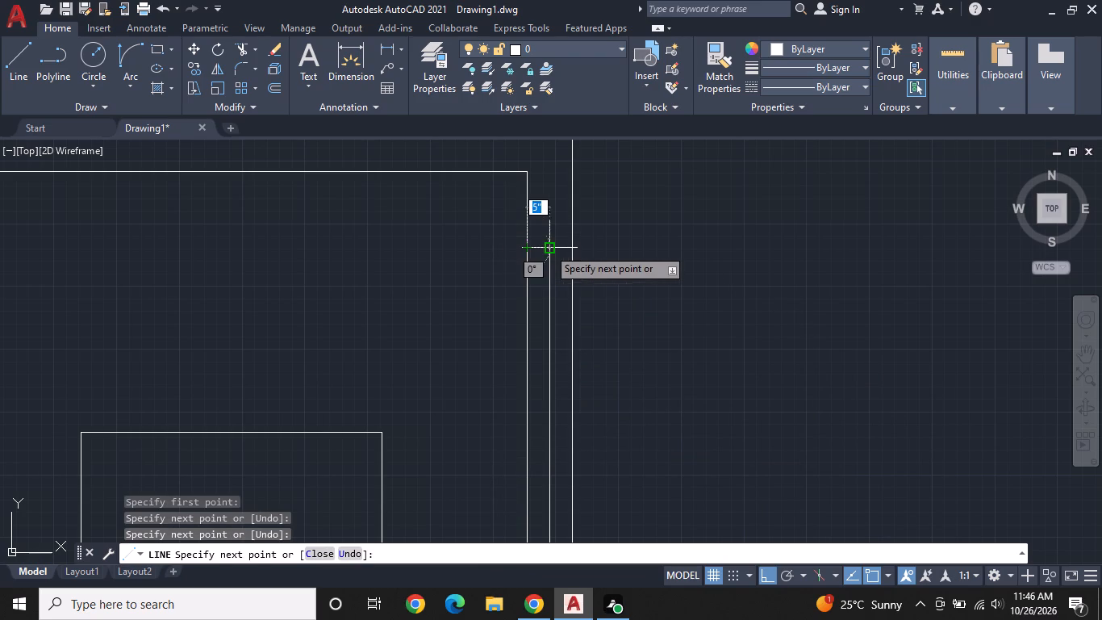
click(572, 244)
key(space)
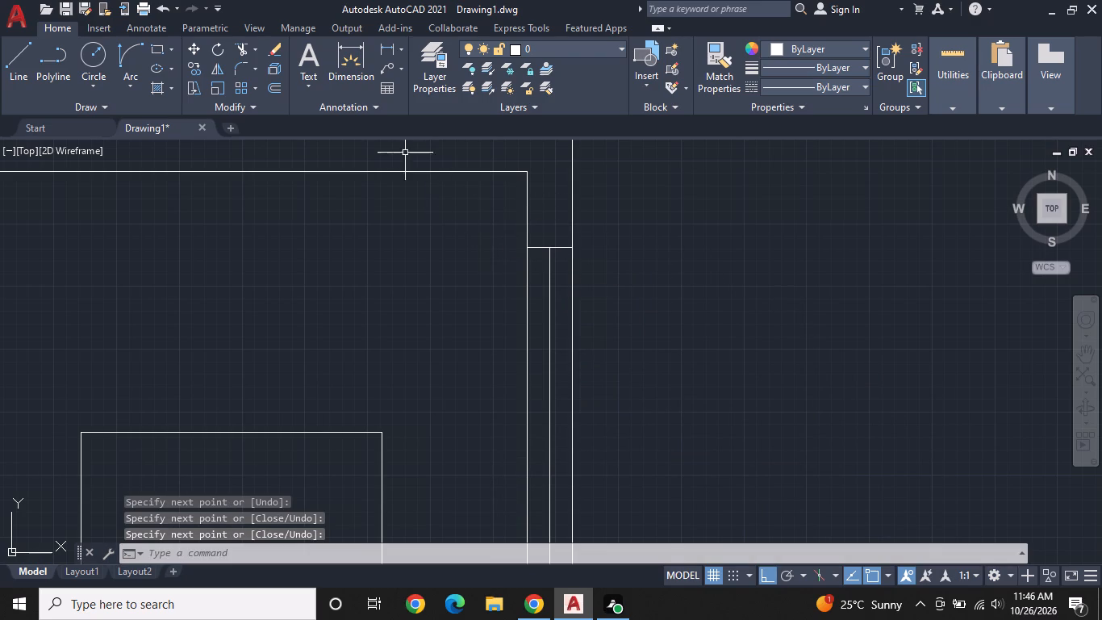
Offset the northeast bedroom window's centre line 1" to each side within the east wall.
click(276, 82)
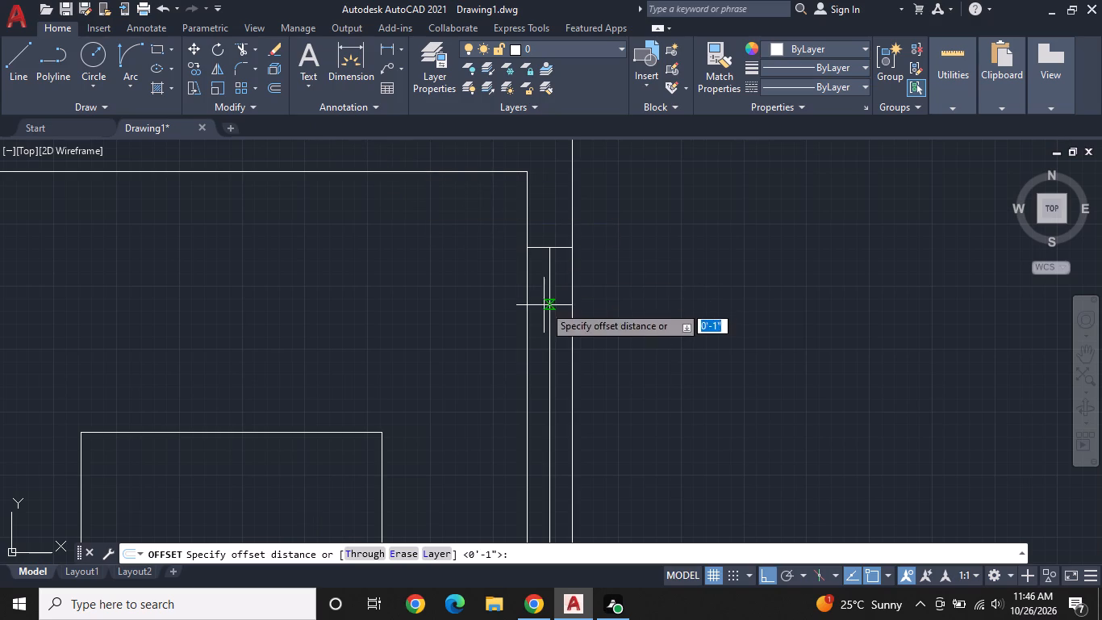
key(space)
click(549, 312)
click(519, 322)
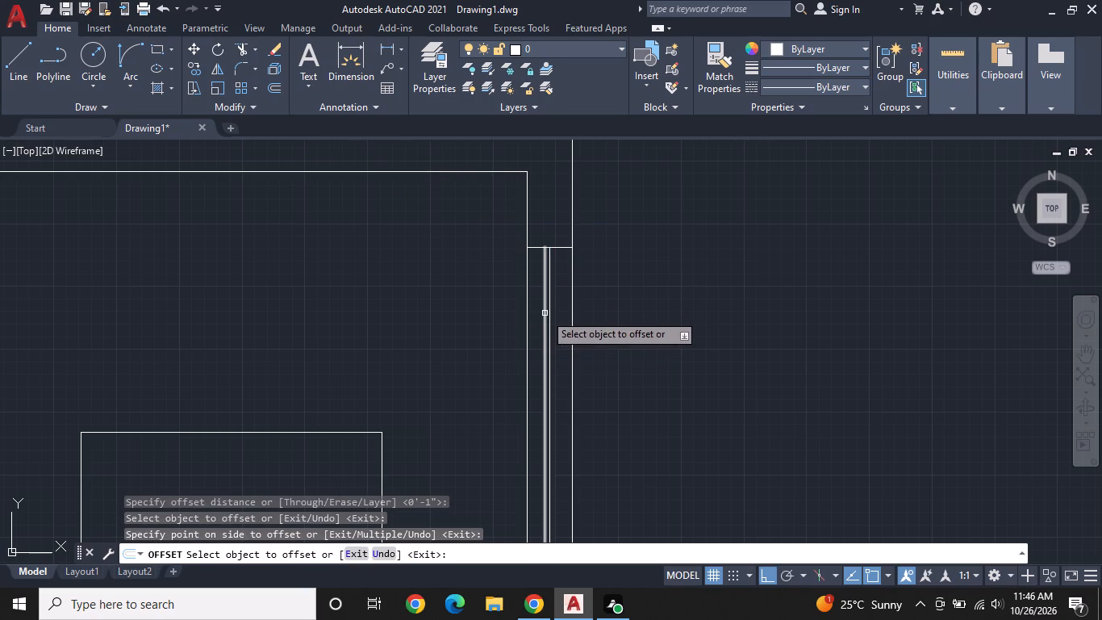
click(550, 309)
click(568, 301)
key(space)
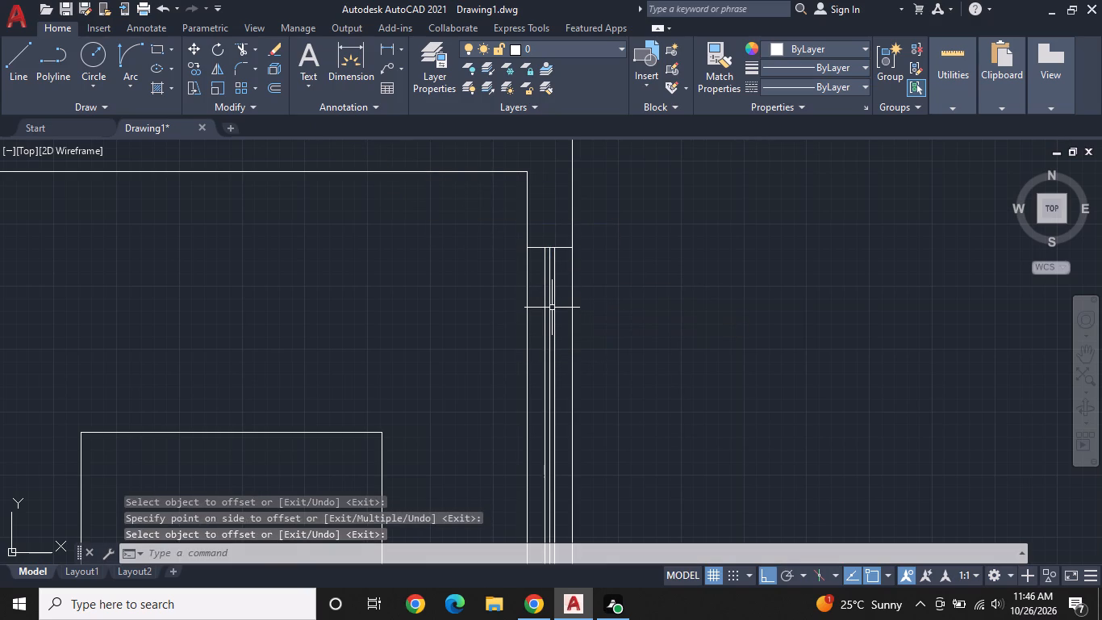
Erase the northeast bedroom window's original centre line between the two offset glass lines.
click(551, 308)
right_click(551, 308)
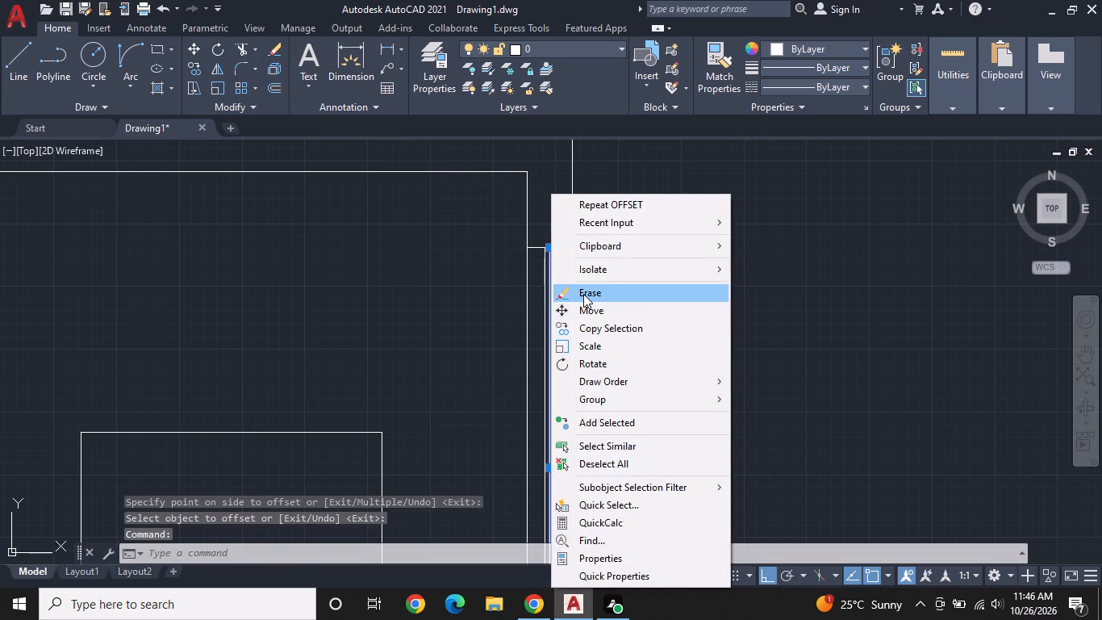
click(584, 294)
Look over the whole floor plan's windows and furniture, from the northern bedrooms down to the southern balcony.
scroll(585, 294, down, 2)
middle_drag(470, 259, 588, 291)
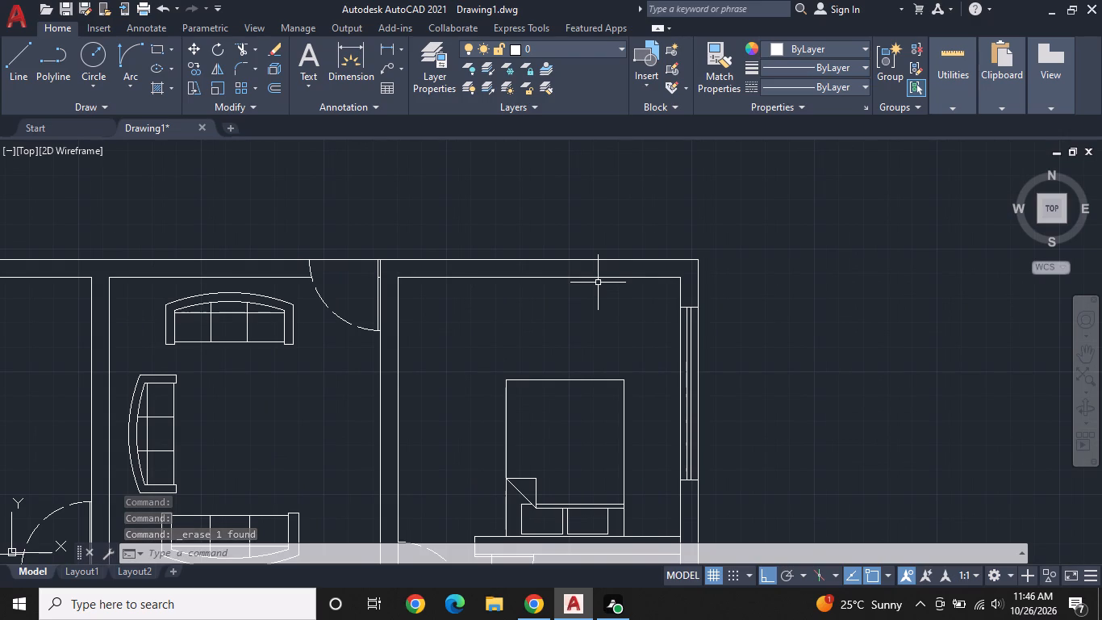
middle_drag(539, 301, 533, 204)
scroll(533, 207, down, 1)
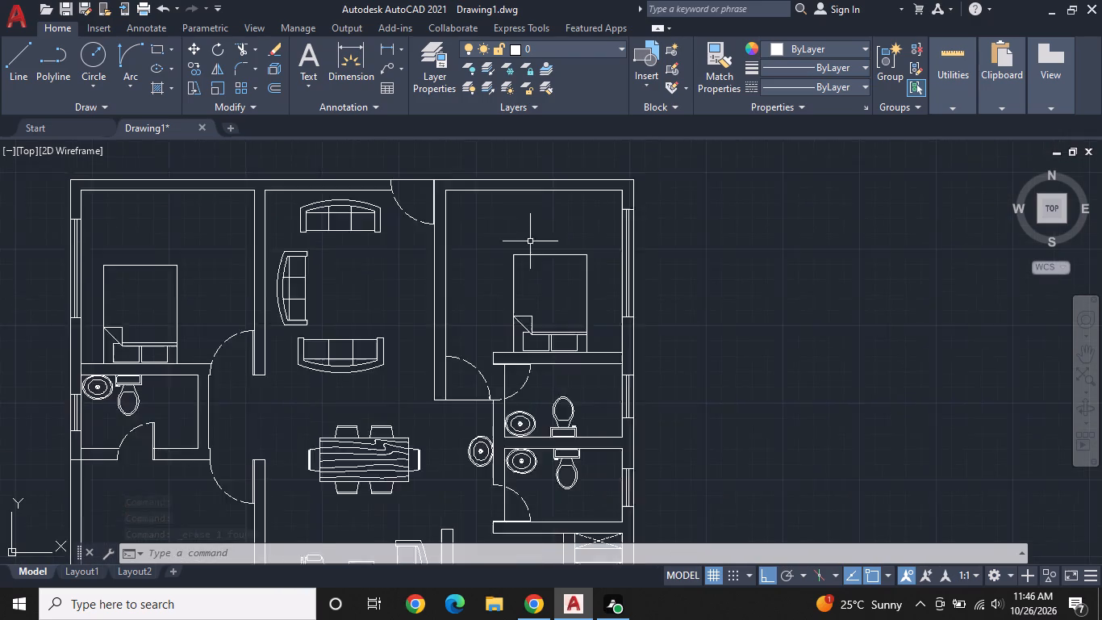
scroll(529, 244, down, 1)
middle_drag(516, 294, 656, 214)
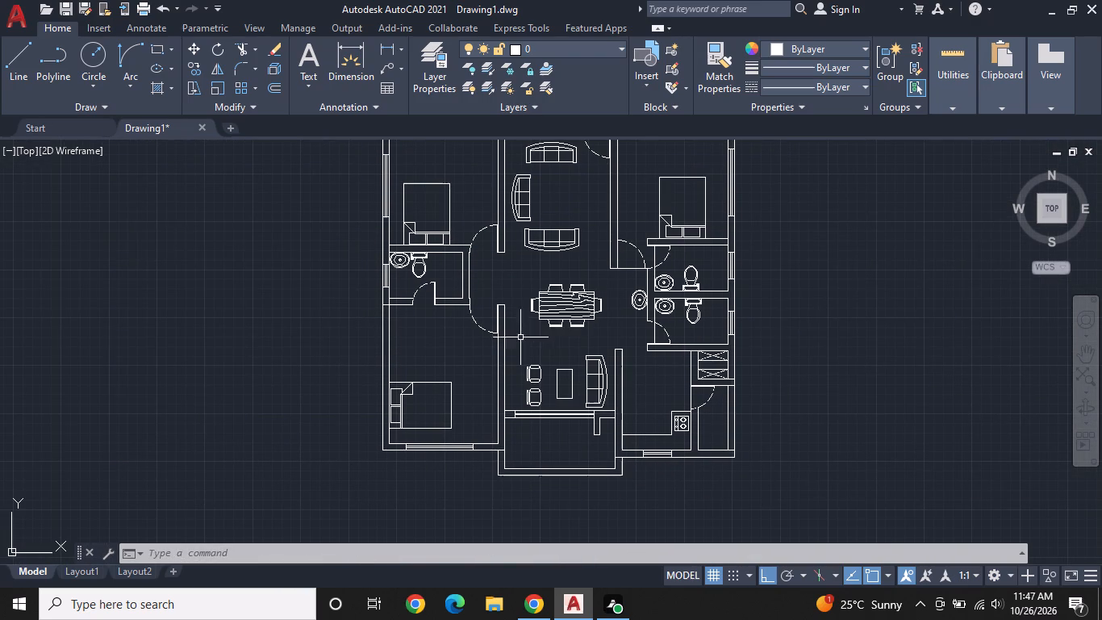
middle_drag(493, 366, 518, 320)
scroll(518, 320, up, 1)
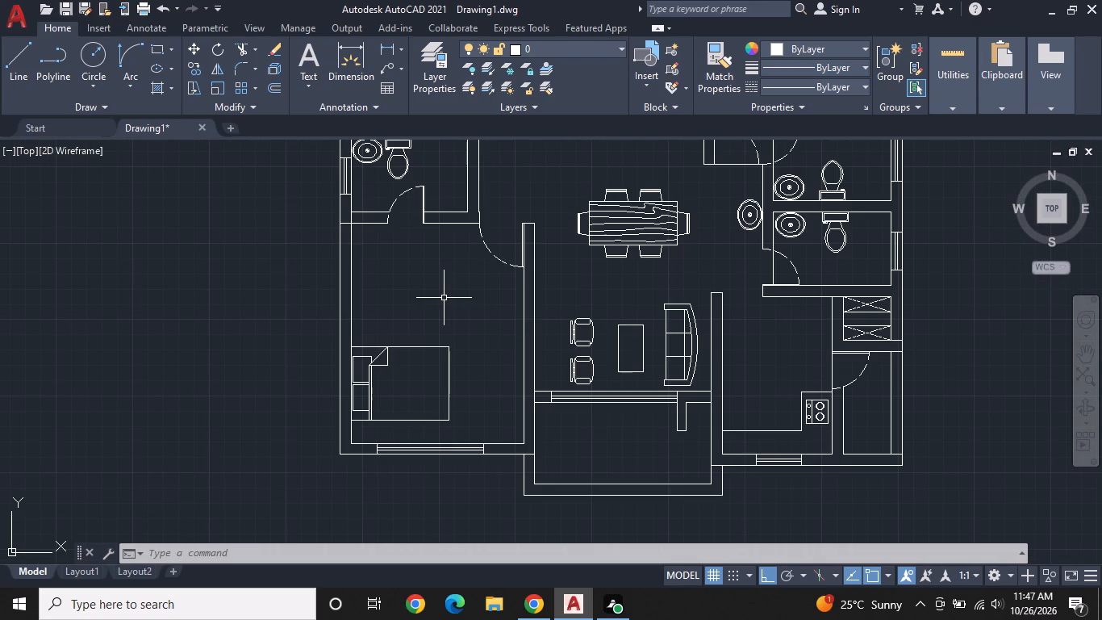
With Ortho off, copy the southern of the two armchairs about 7'-2" southeast onto the balcony beyond the living room window.
middle_drag(628, 400, 589, 324)
scroll(588, 323, up, 1)
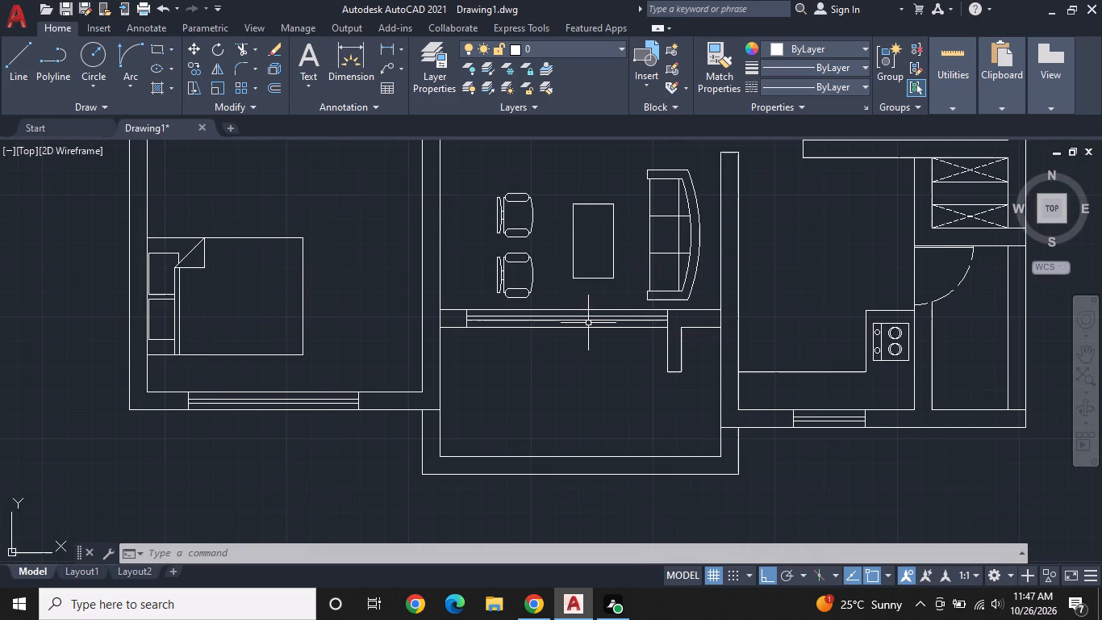
click(530, 287)
right_click(530, 287)
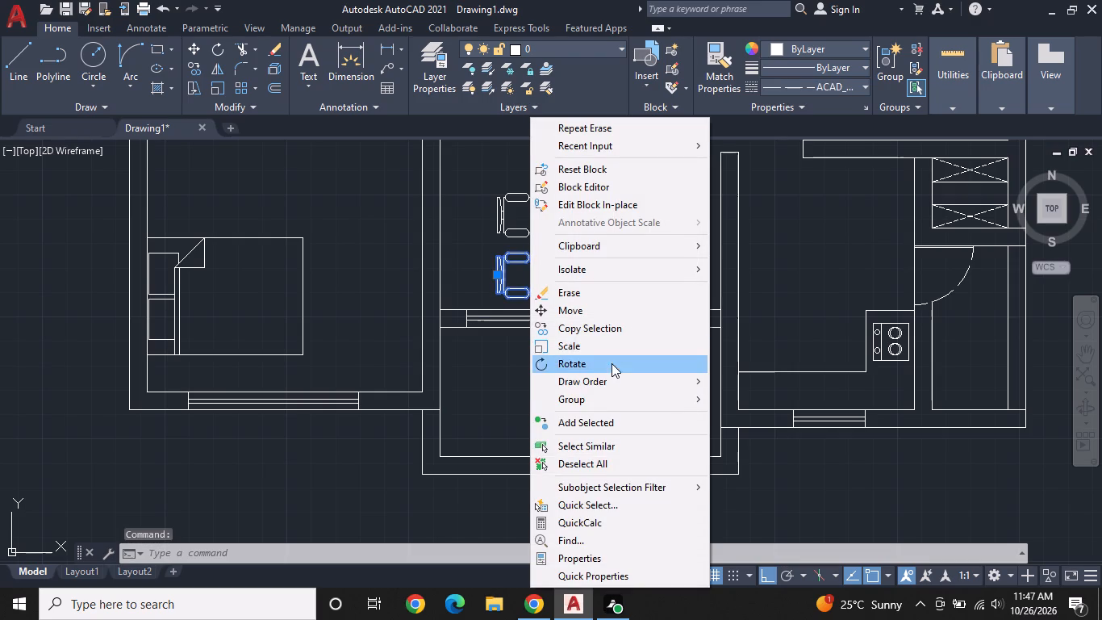
click(607, 329)
click(502, 289)
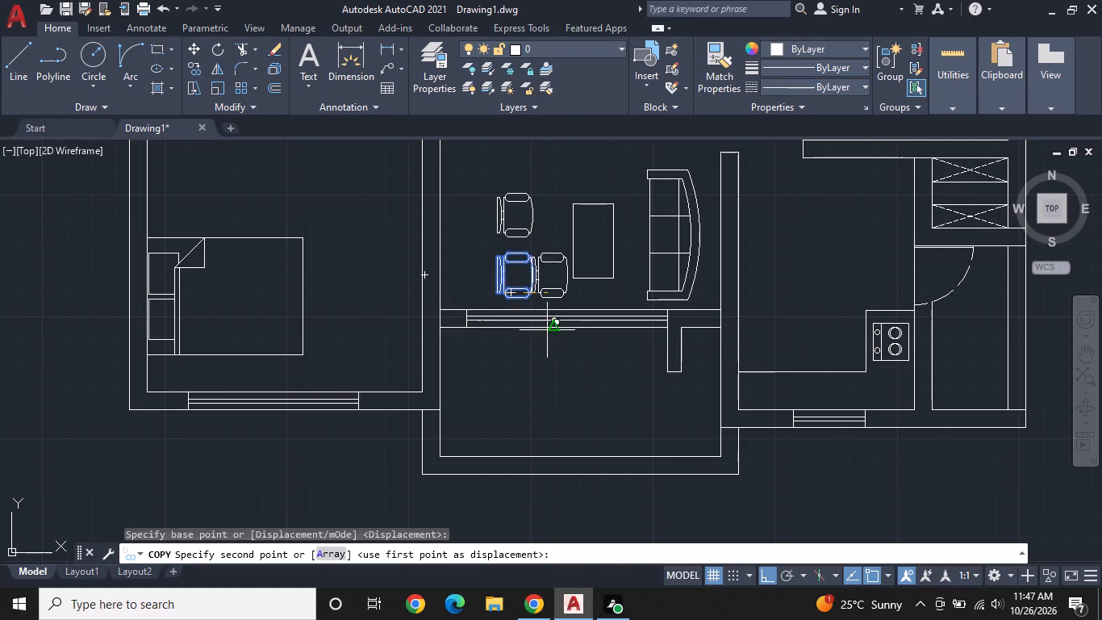
key(F8)
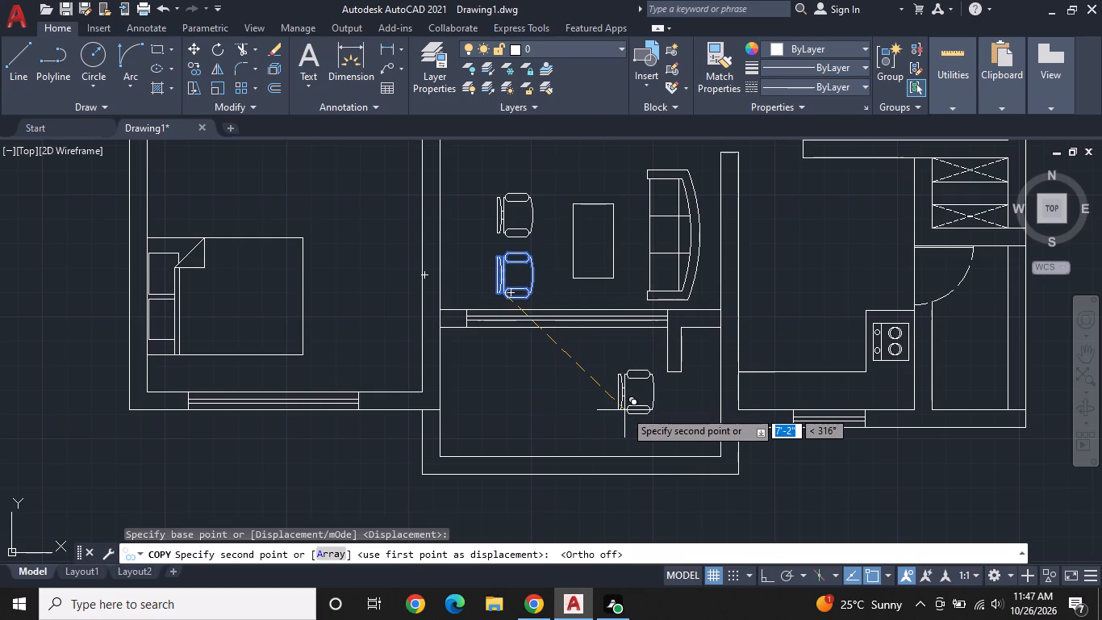
click(624, 410)
key(Escape)
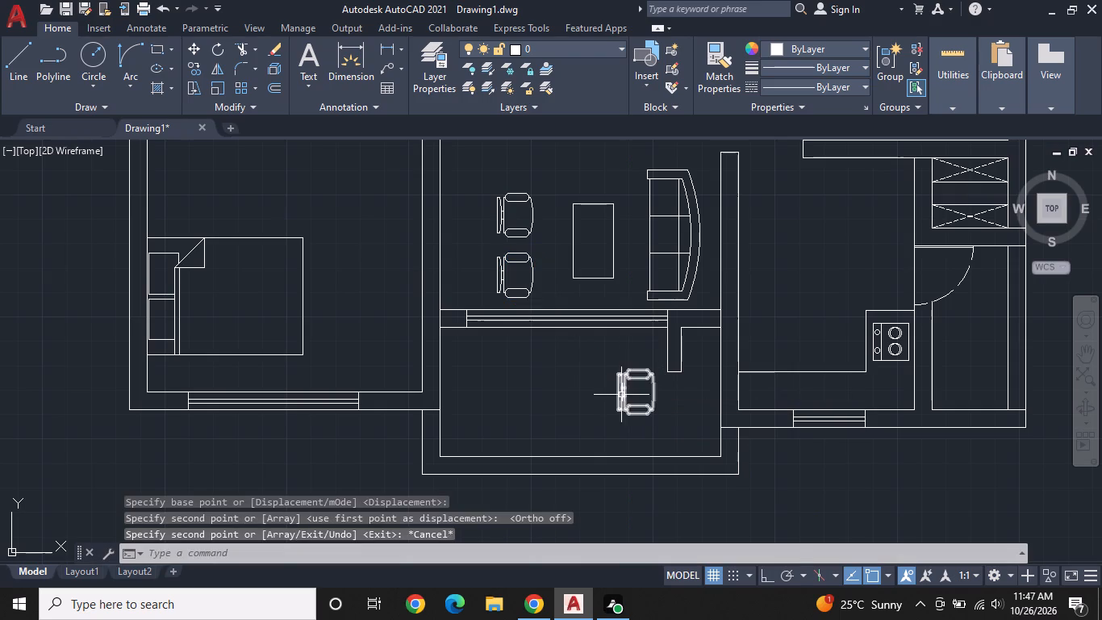
Rotate the copied balcony chair freehand about the north corner of its backrest until it faces roughly south-southwest.
click(621, 395)
right_click(621, 395)
click(660, 365)
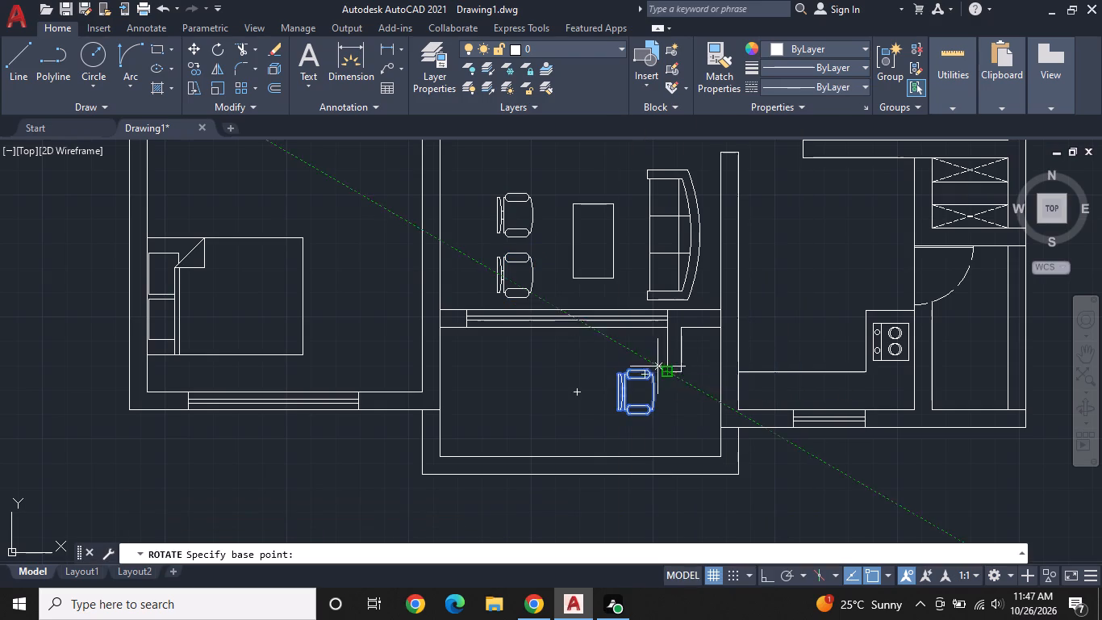
scroll(608, 369, up, 2)
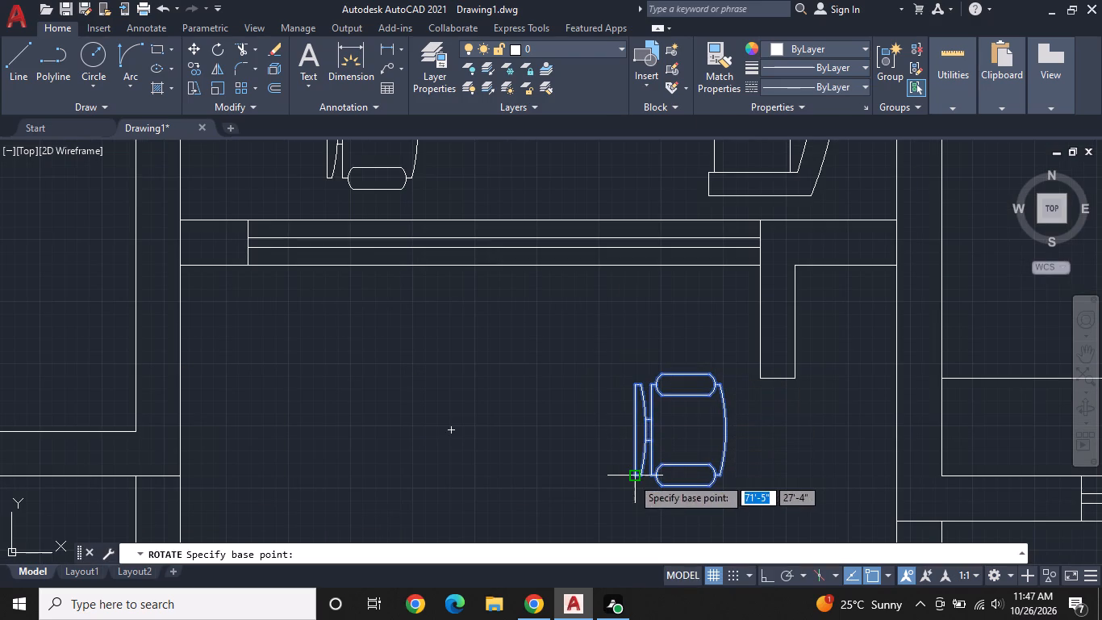
click(636, 386)
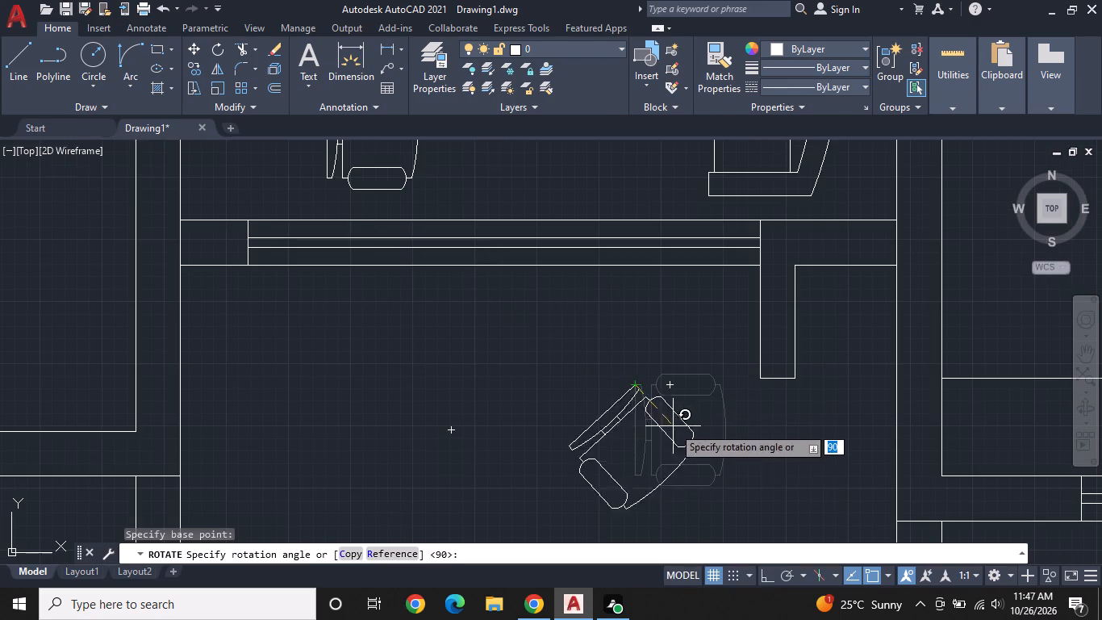
click(598, 478)
Shift the rotated balcony chair a short distance east, beside the short wall stub south of the living room window.
scroll(618, 399, down, 2)
click(621, 394)
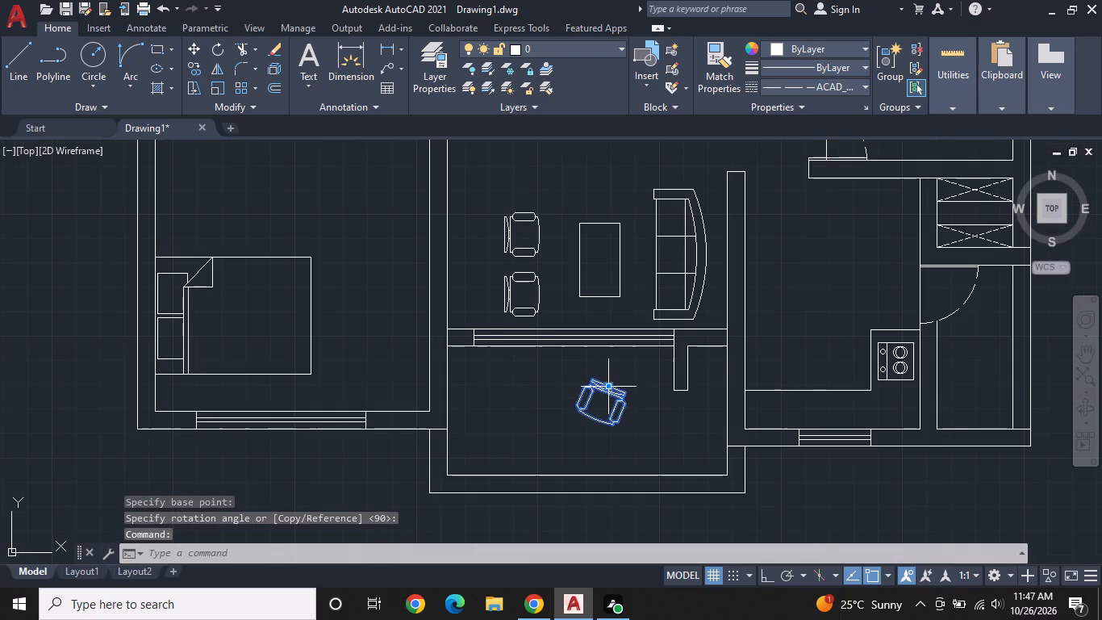
click(608, 386)
click(651, 393)
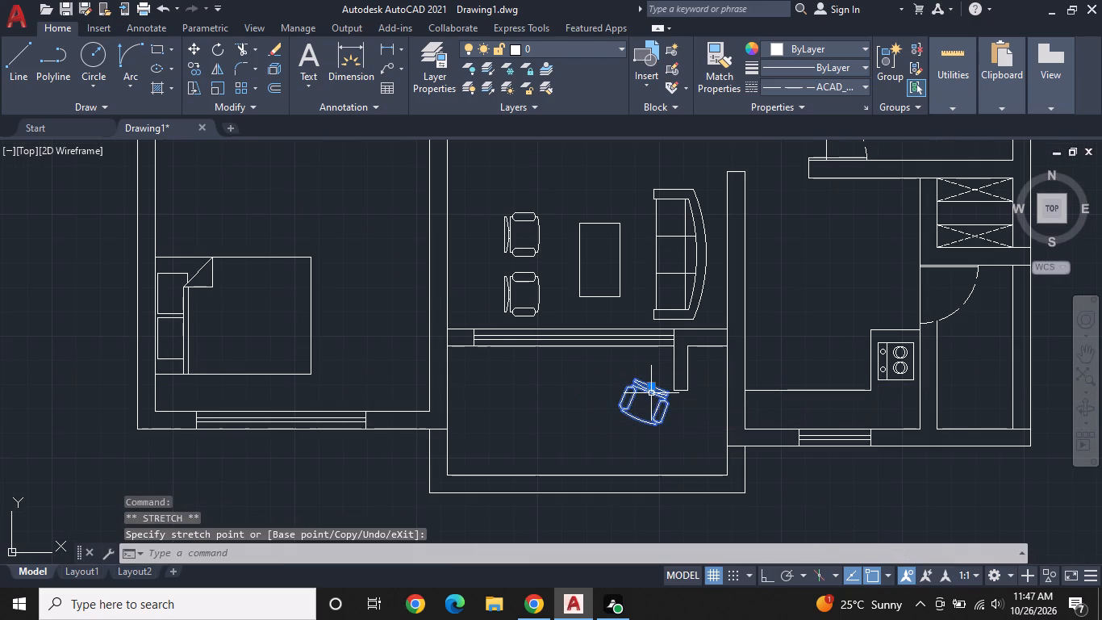
key(Escape)
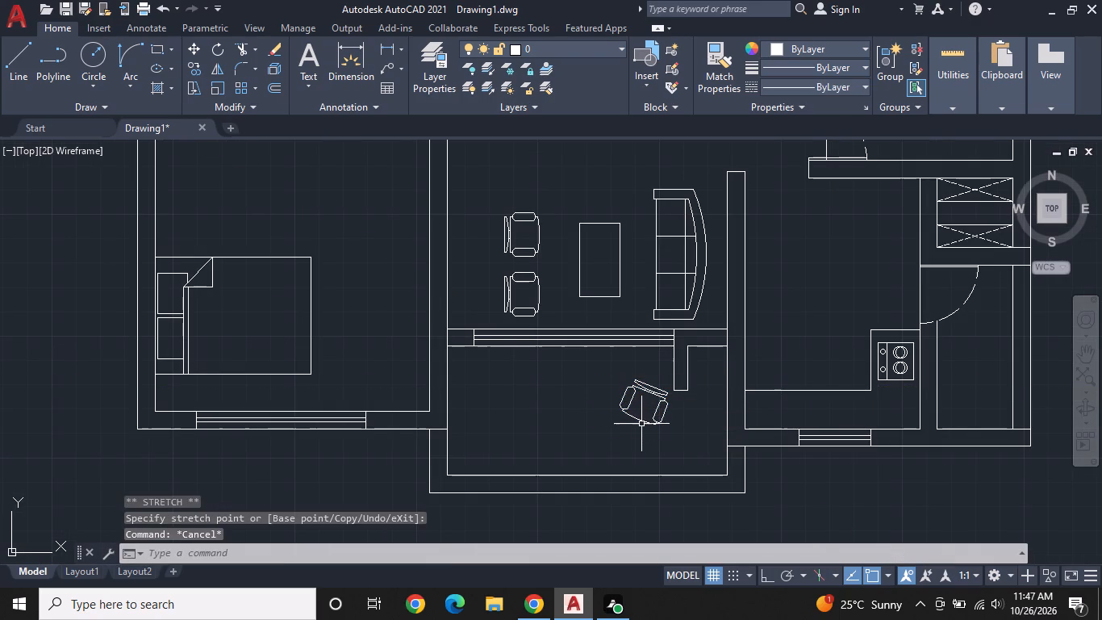
Draw a circle of about 6" radius as a small round table just southwest of the balcony chair.
text(C)
key(space)
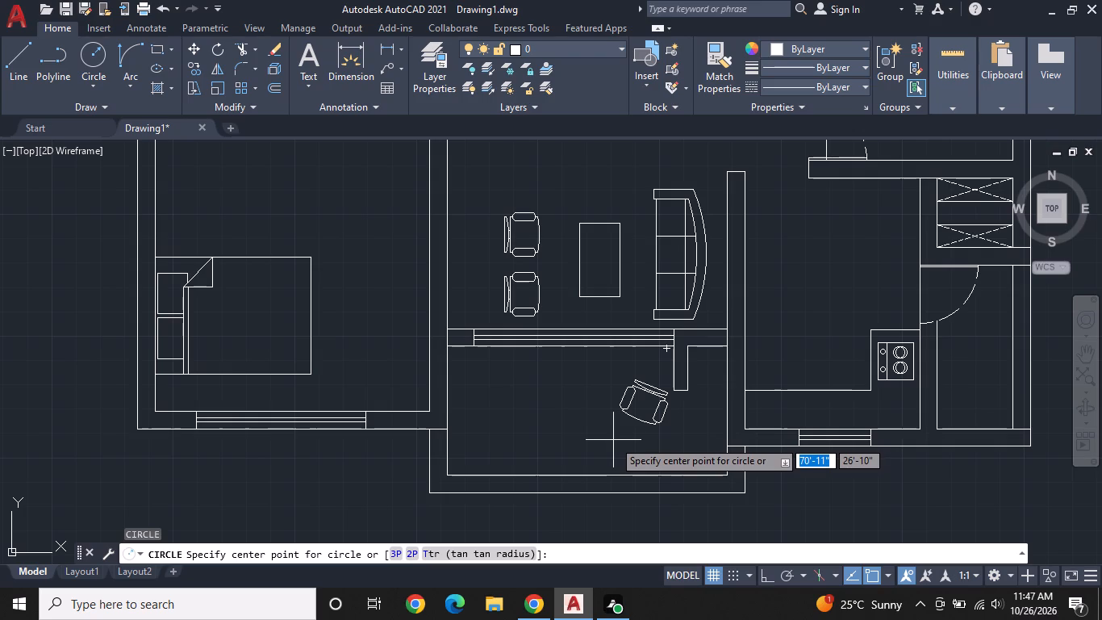
click(617, 439)
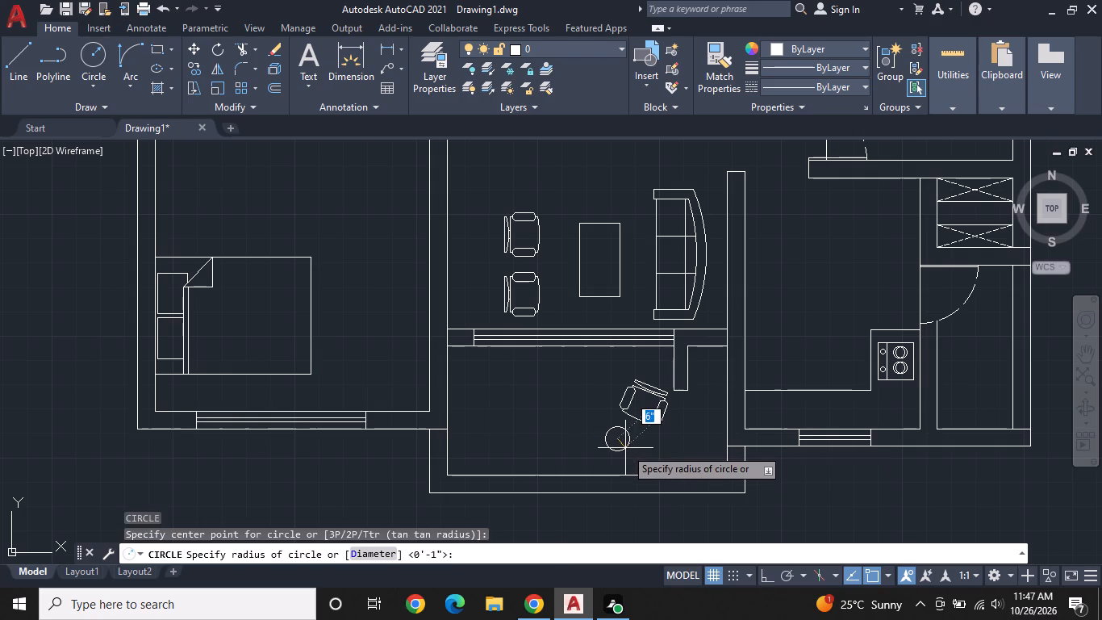
click(625, 448)
Move the round balcony table 6" east by its centre.
click(629, 435)
click(620, 438)
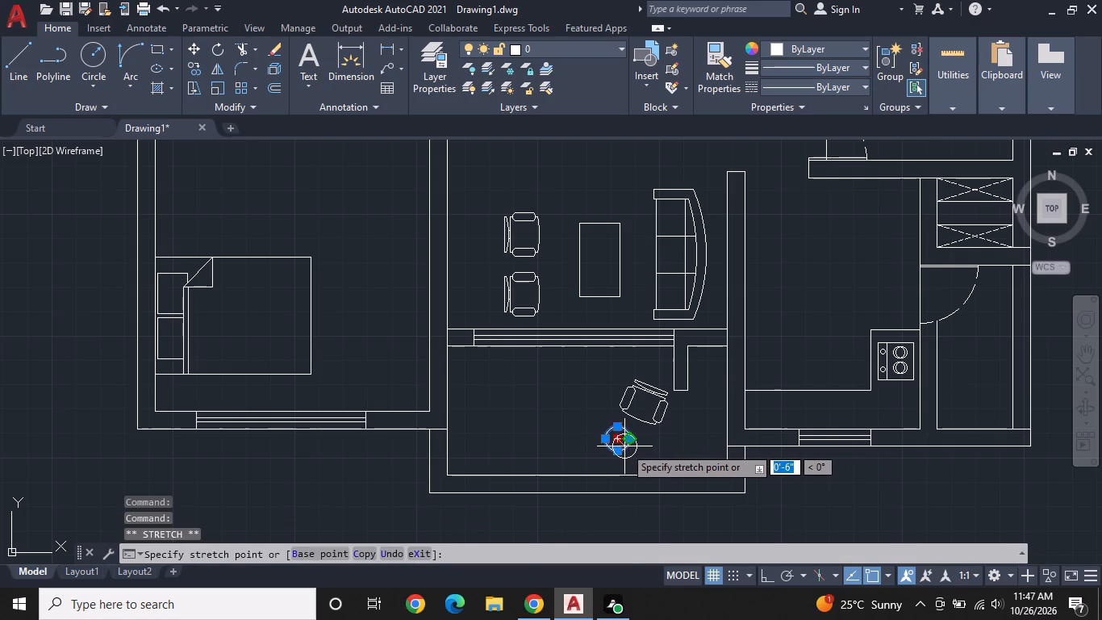
click(624, 446)
key(Escape)
In the northwest bedroom, start a single-line text north of the bed with a freehand height and 0 rotation, reading BED ROOM.
middle_drag(663, 434, 711, 421)
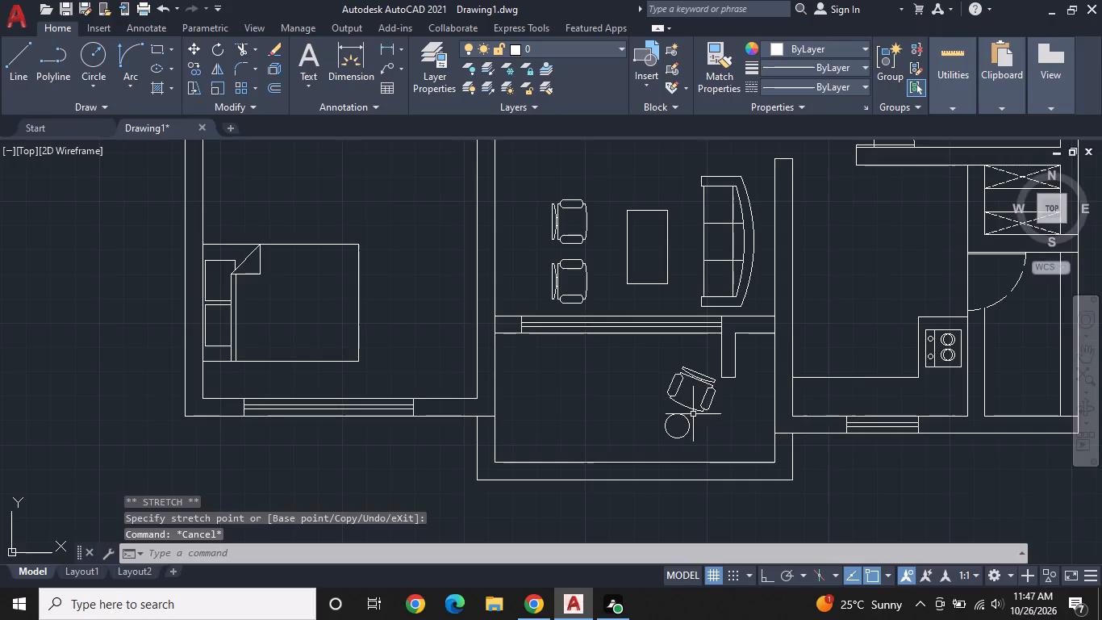
scroll(687, 412, down, 1)
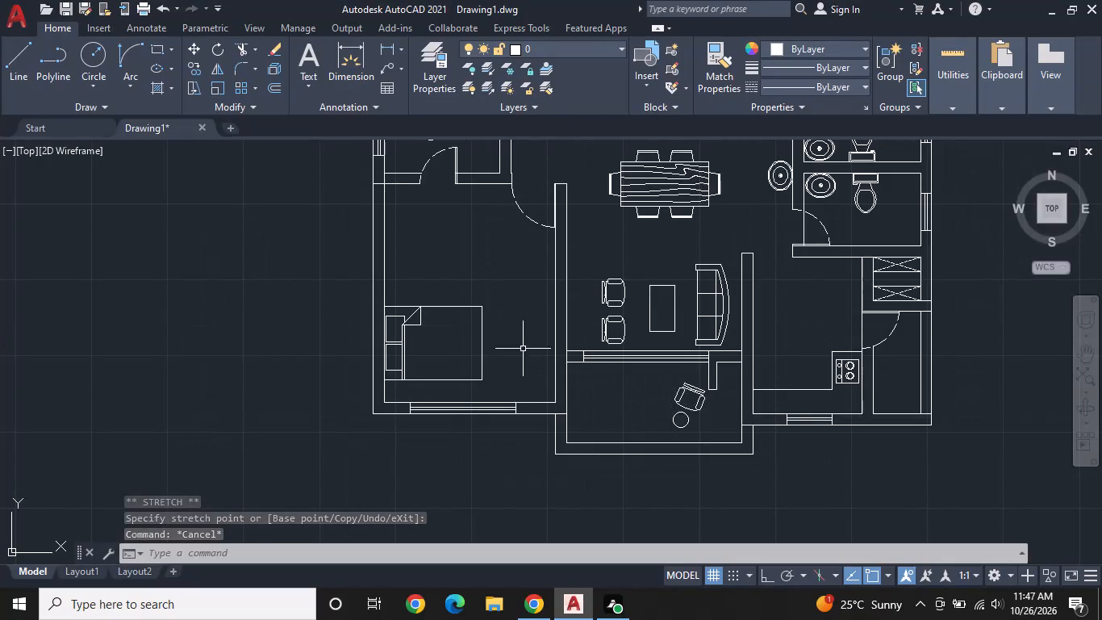
text(TR)
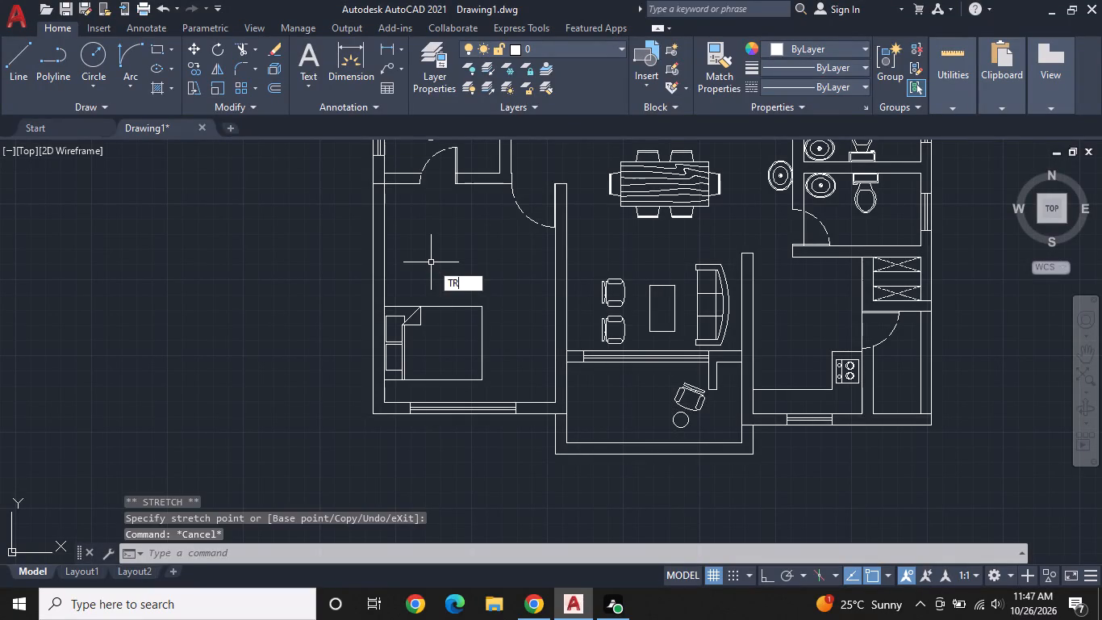
key(Escape)
text(TE)
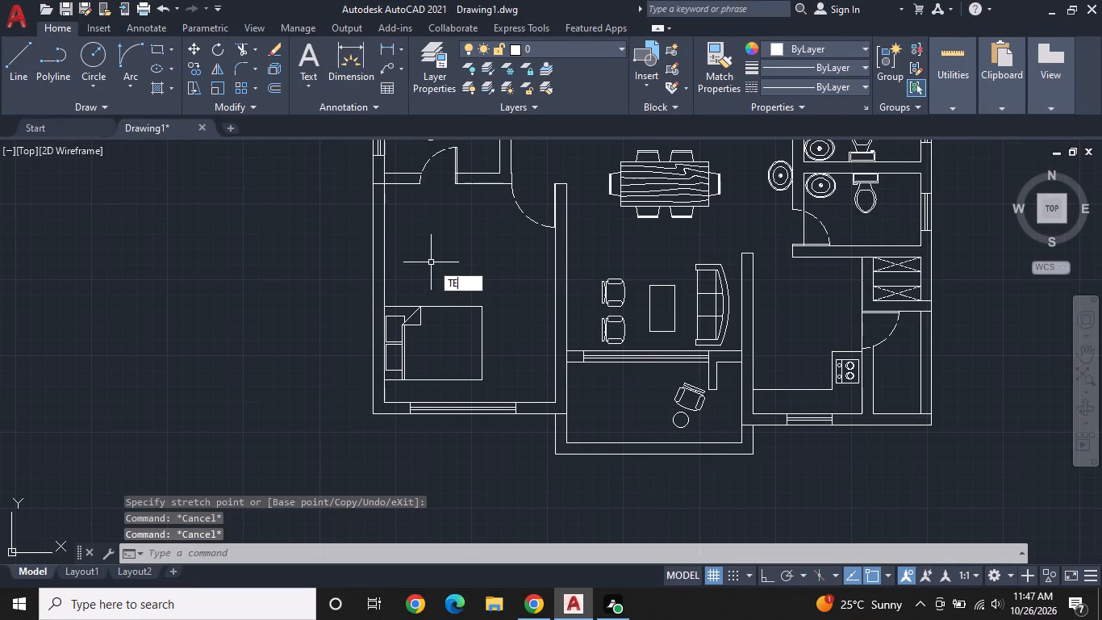
click(490, 301)
middle_drag(454, 234, 528, 436)
middle_drag(511, 335, 506, 393)
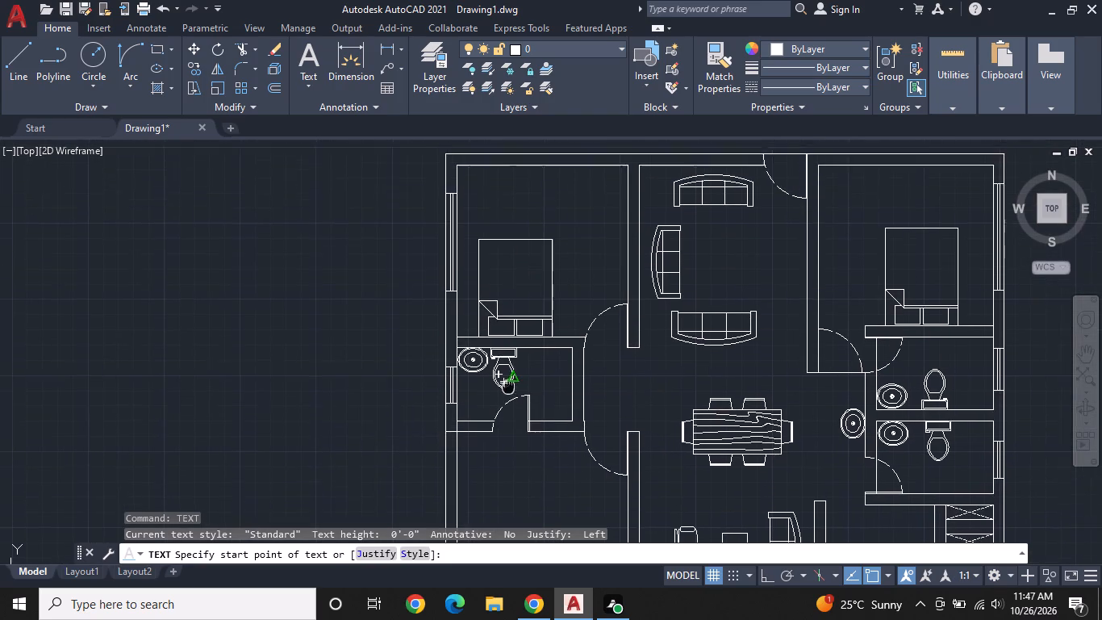
middle_drag(506, 393, 465, 465)
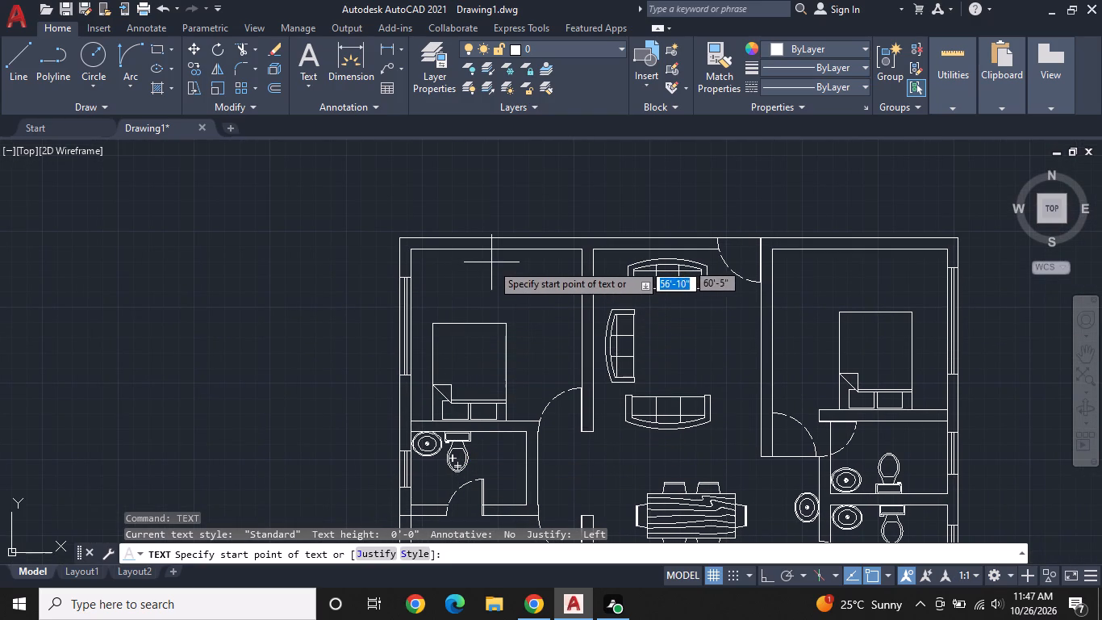
click(457, 263)
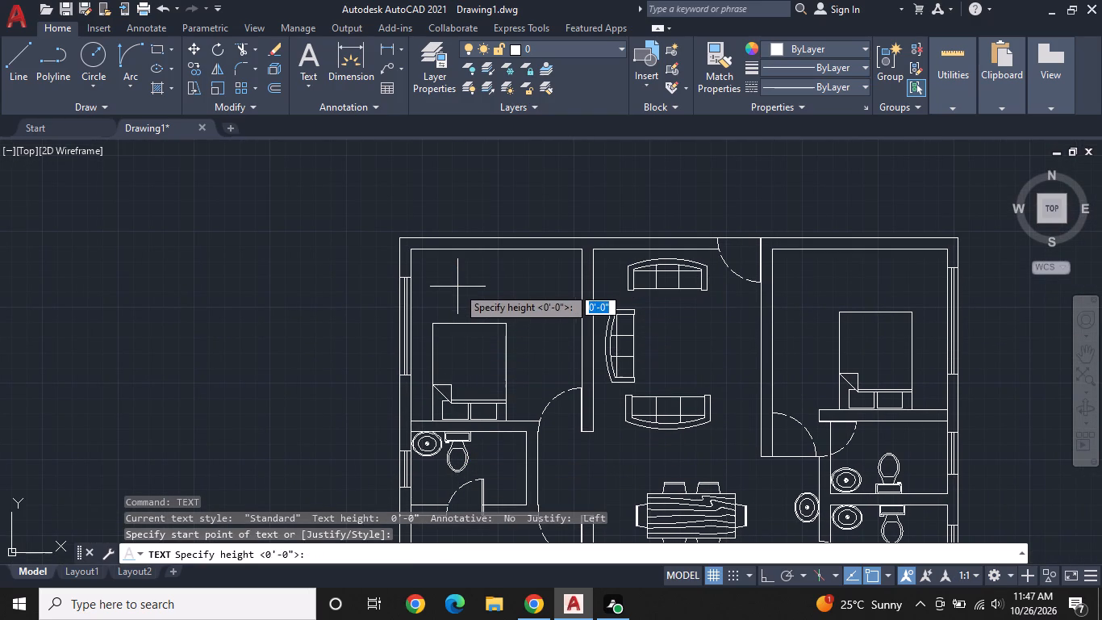
key(F8)
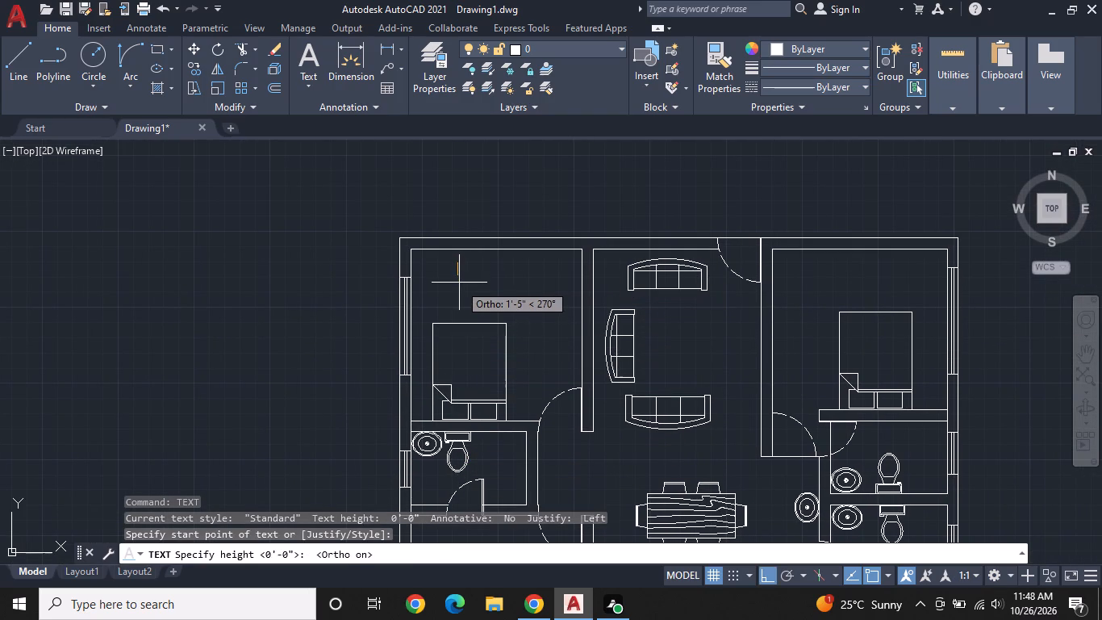
click(459, 279)
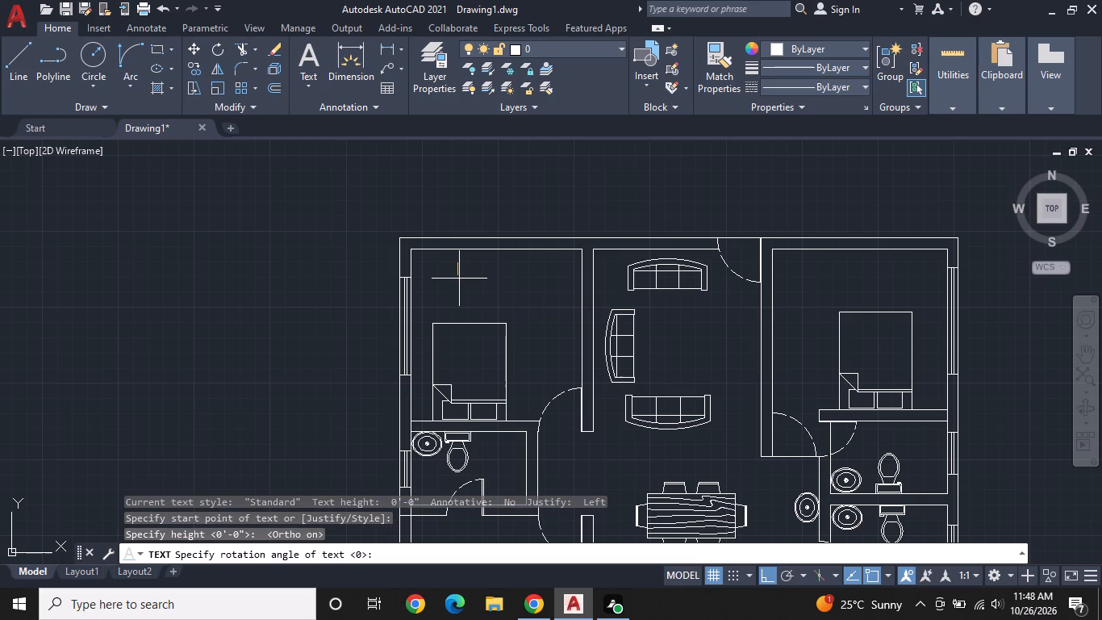
key(0)
key(Return)
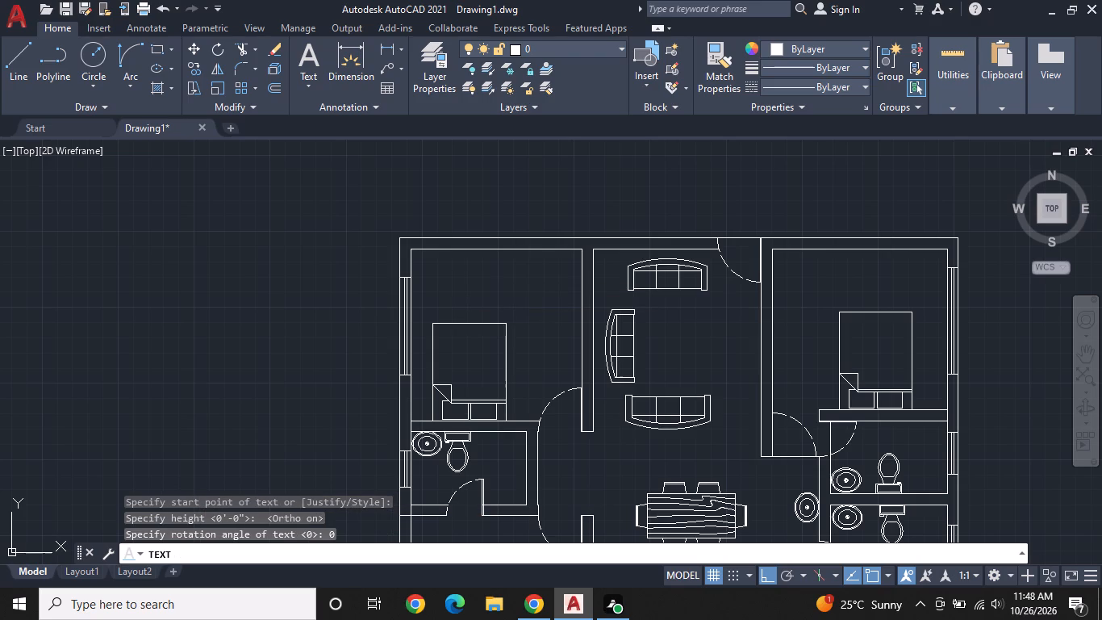
scroll(465, 263, up, 1)
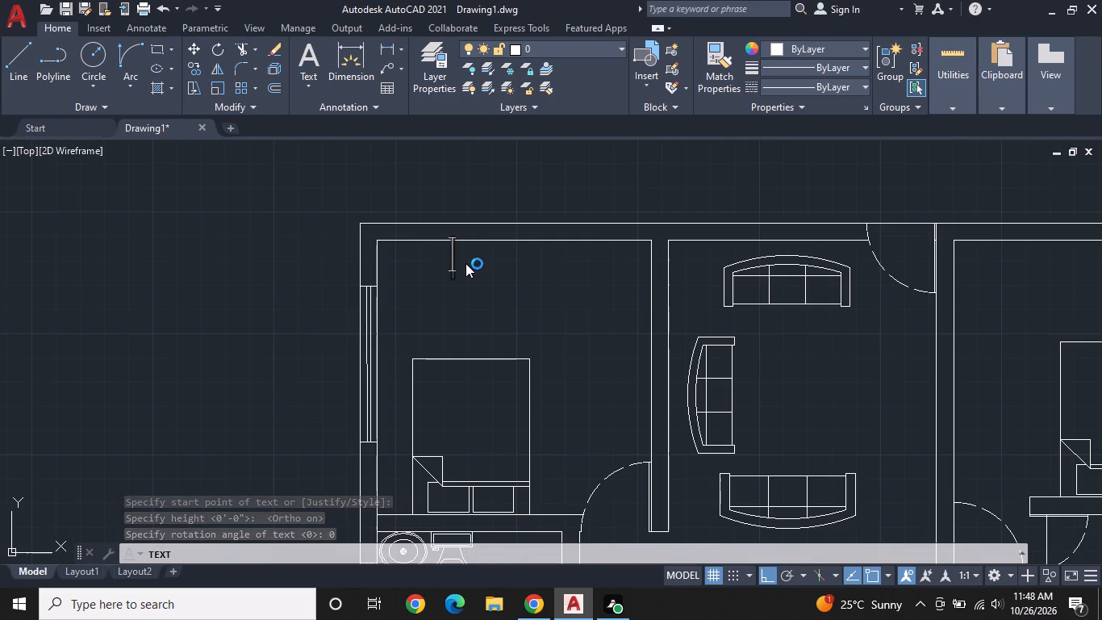
text(BED)
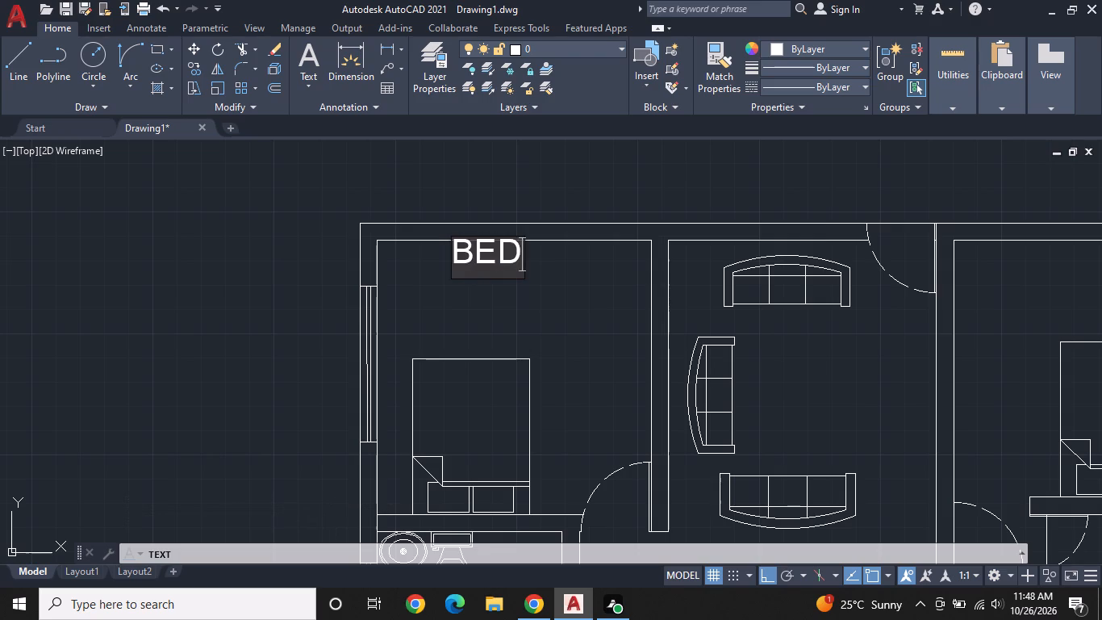
key(space)
text(ROOM)
key(Return)
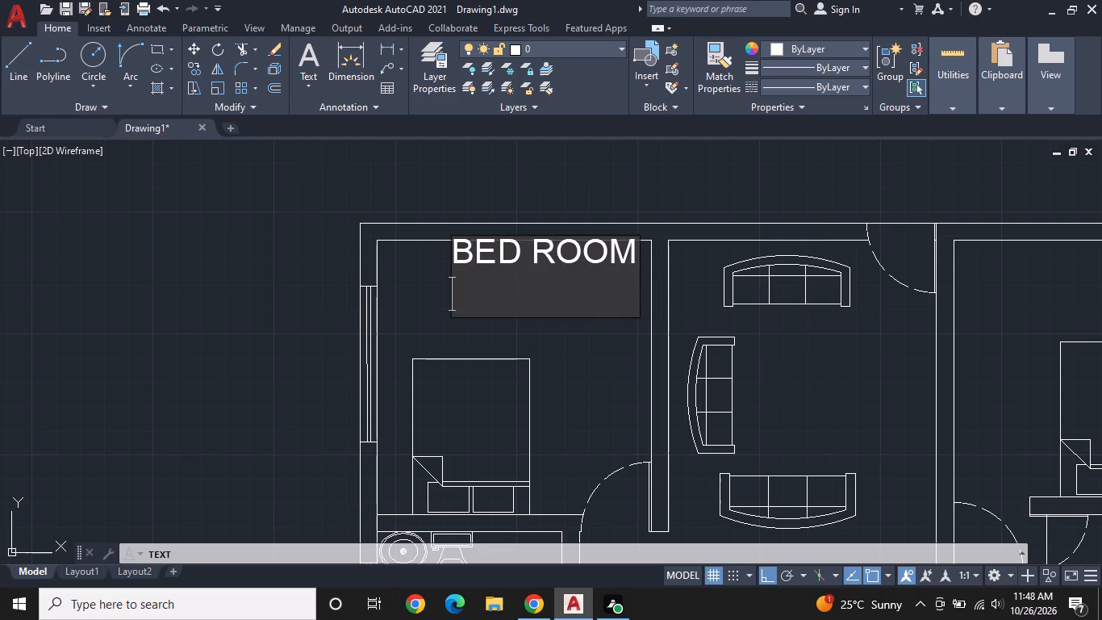
Add the room size 11'9"X11'9" as the second line of the bedroom label and finish the text.
text(11'9)
key(shift+quotedbl)
key(x)
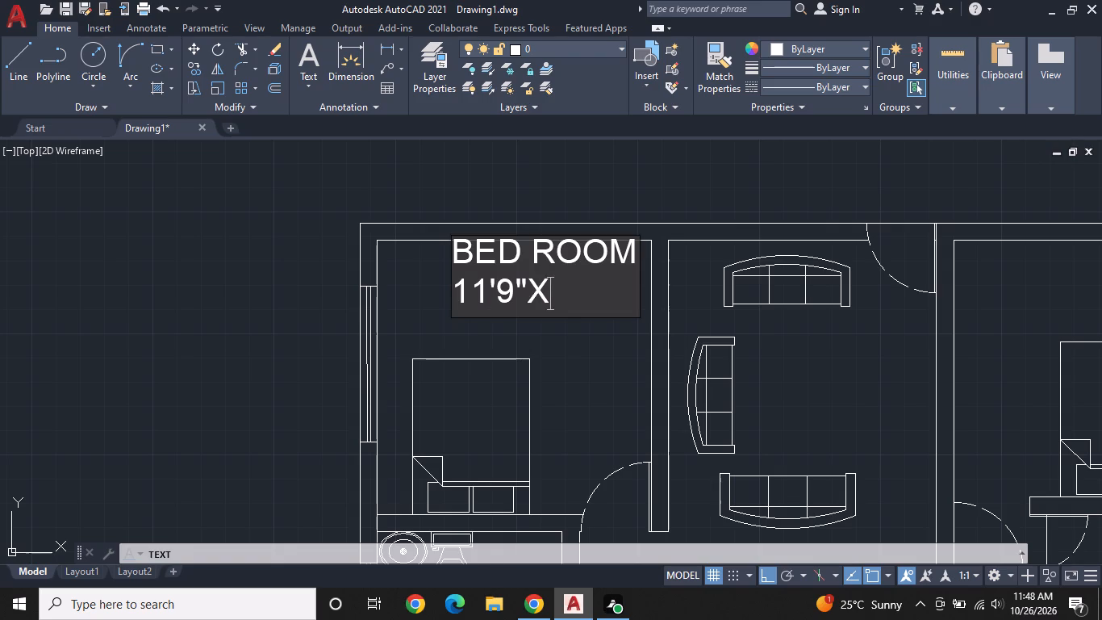
text(11'9")
key(Return)
key(Return)
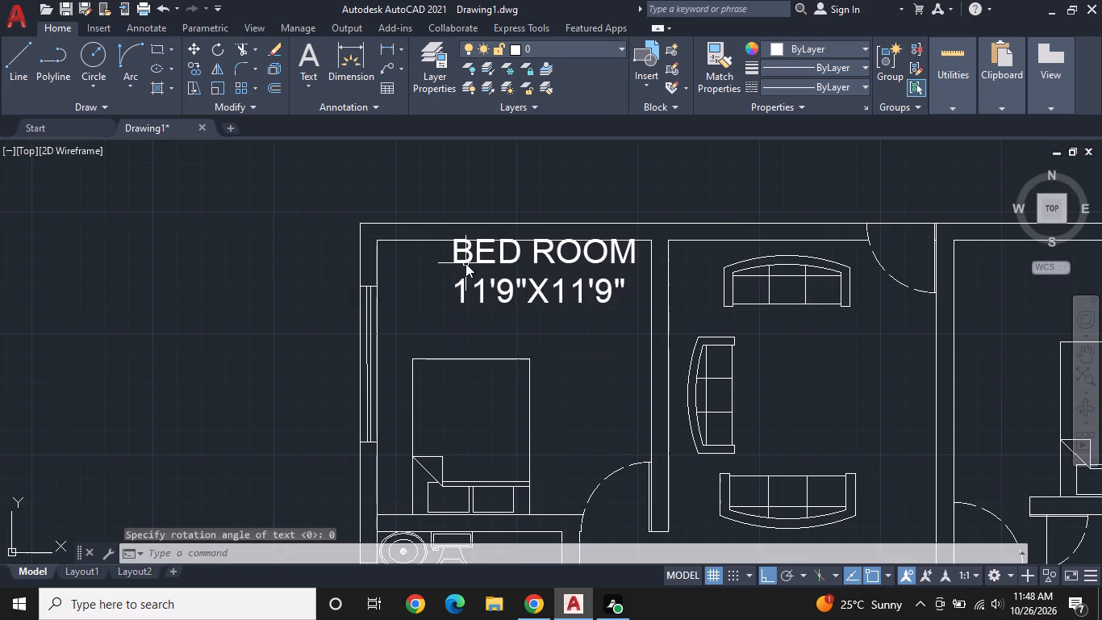
key(Escape)
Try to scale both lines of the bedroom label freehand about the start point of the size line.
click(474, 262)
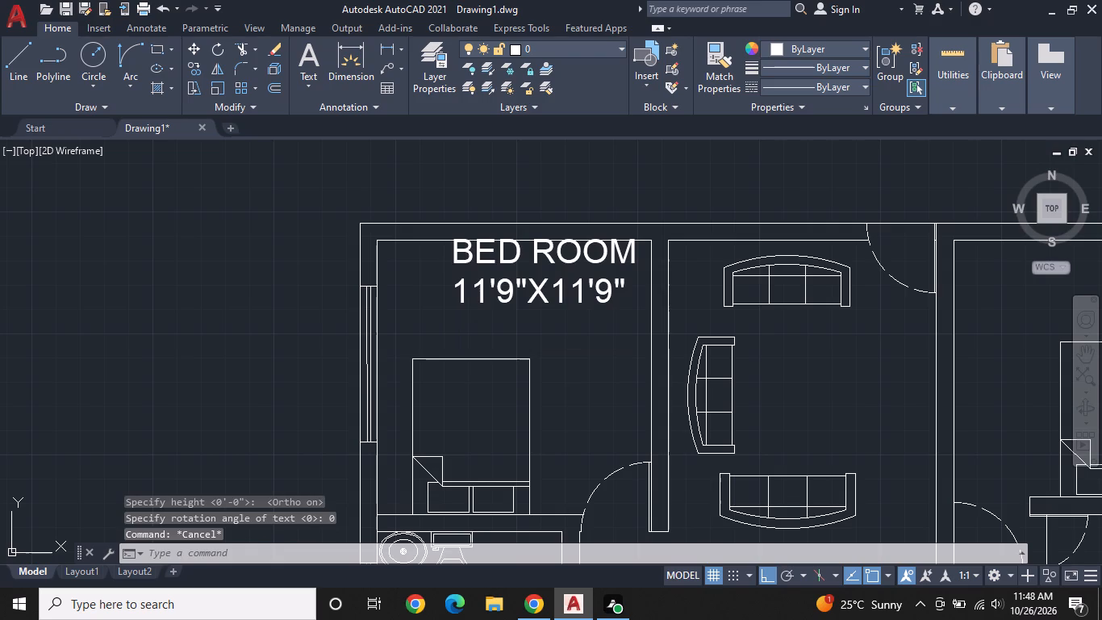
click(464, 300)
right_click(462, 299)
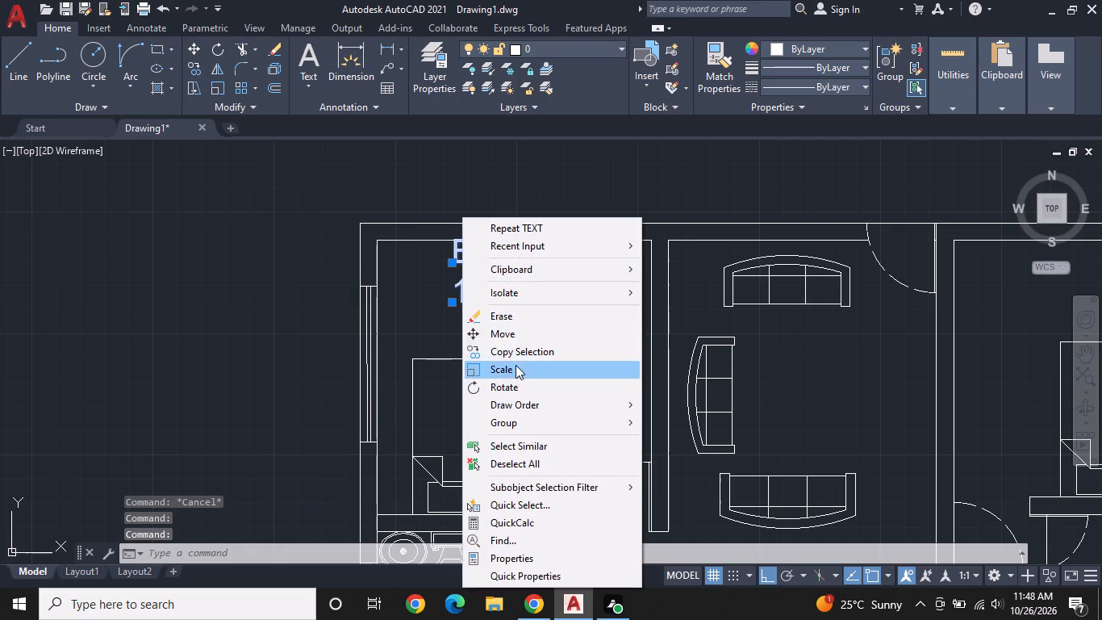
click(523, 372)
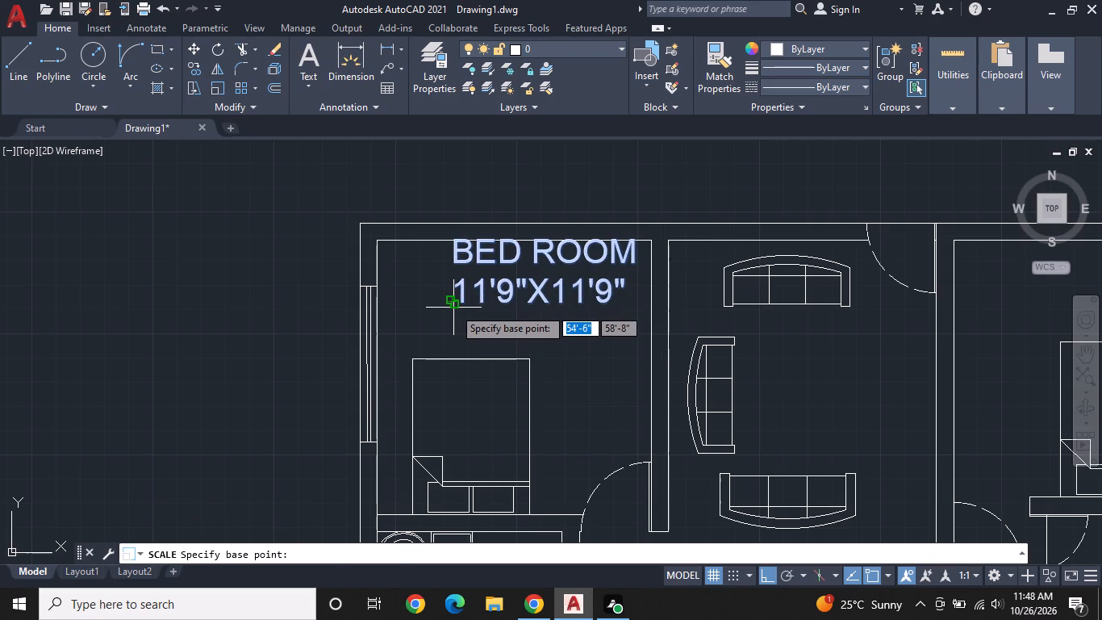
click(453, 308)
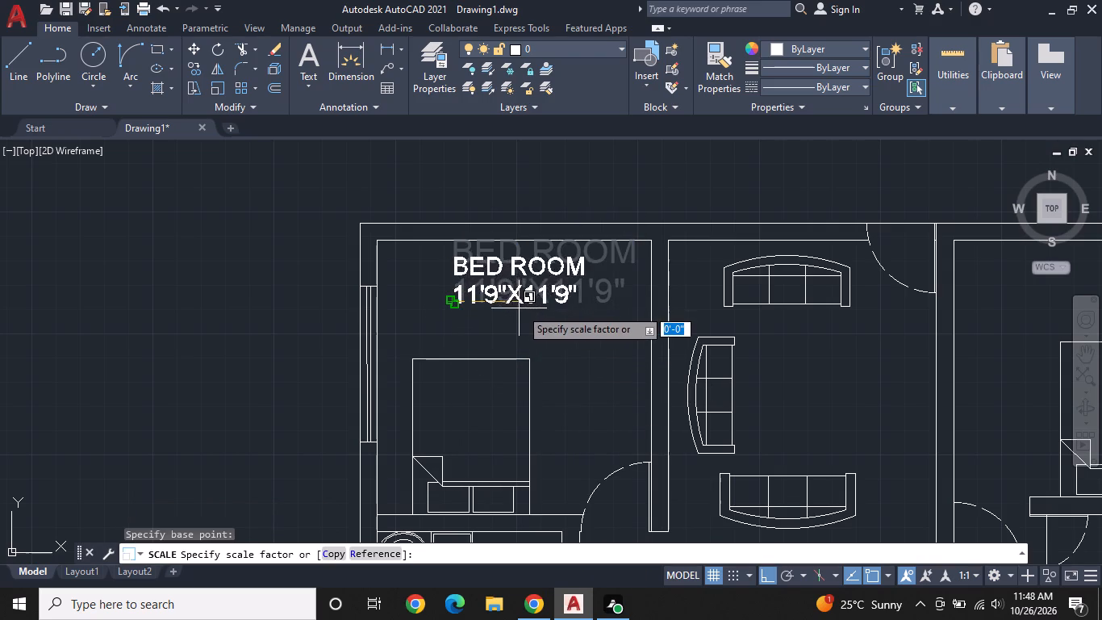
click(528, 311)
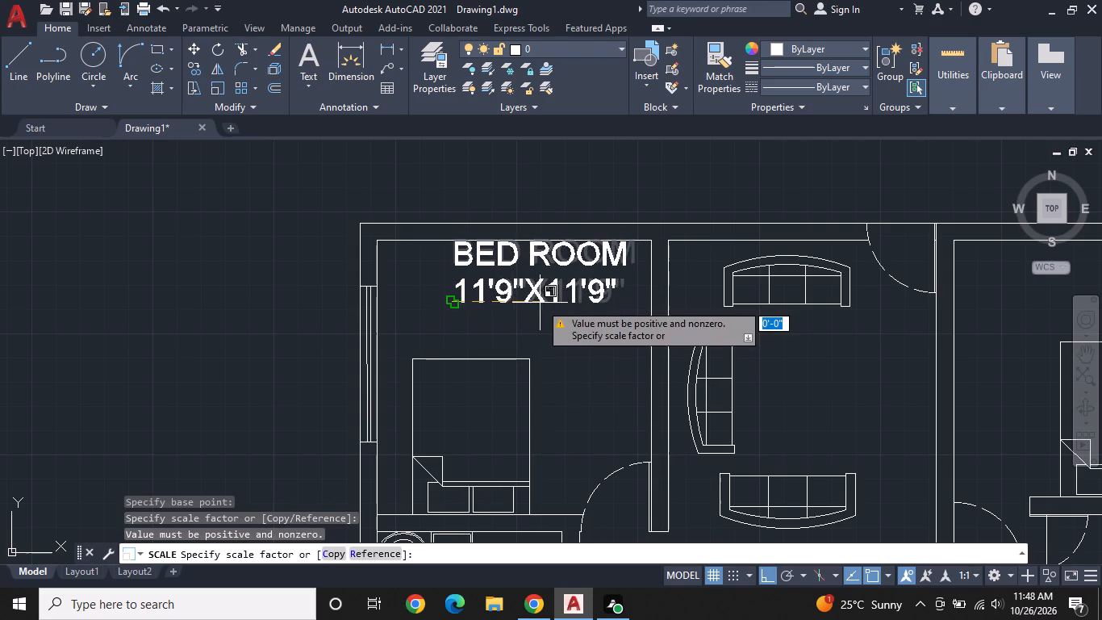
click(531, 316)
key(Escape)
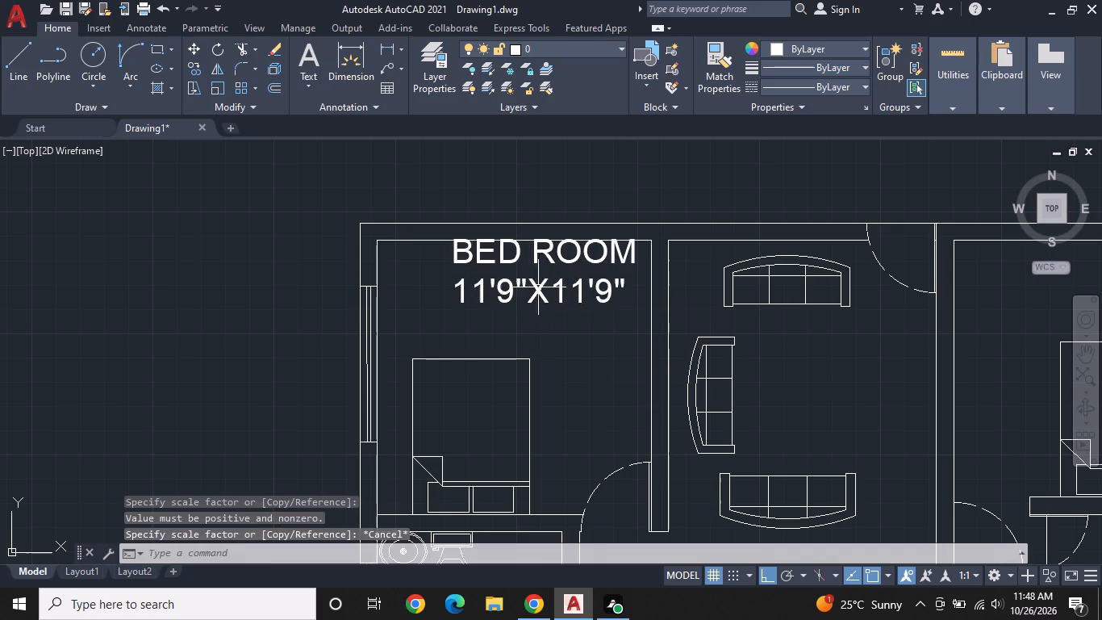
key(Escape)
Move both lines of the bedroom label 1'-9" straight south, clear of the north wall.
click(529, 298)
click(550, 251)
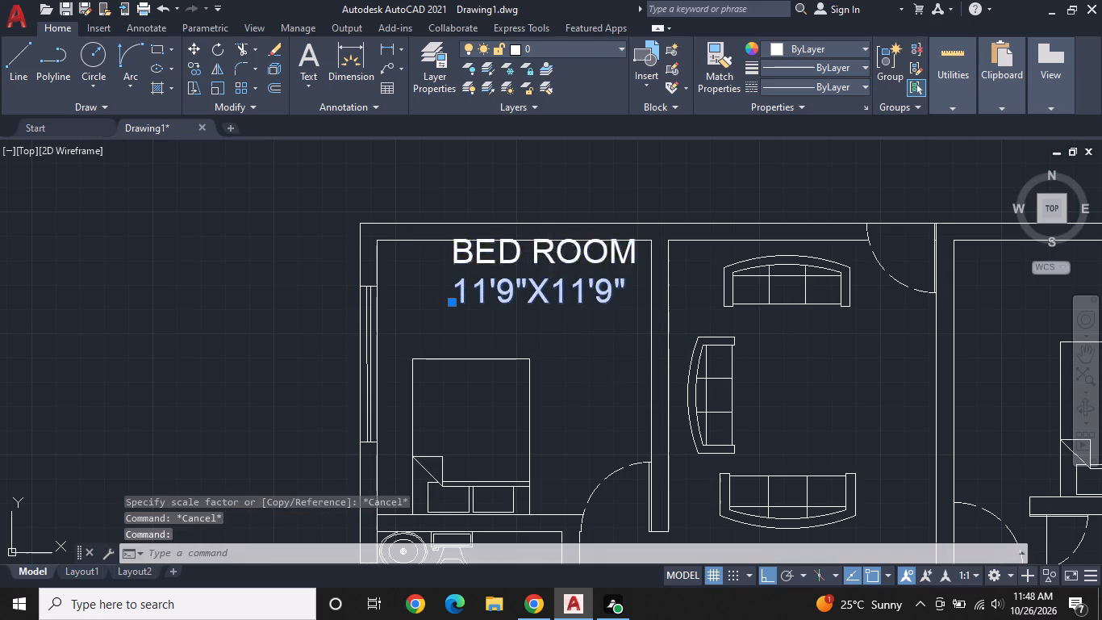
right_click(550, 251)
click(581, 331)
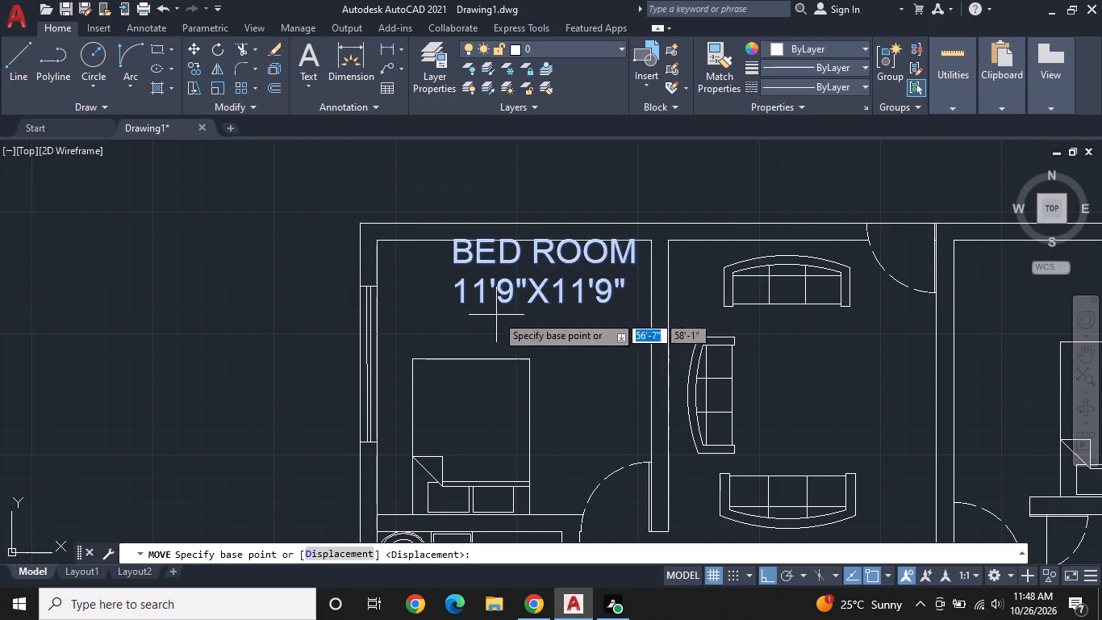
click(460, 307)
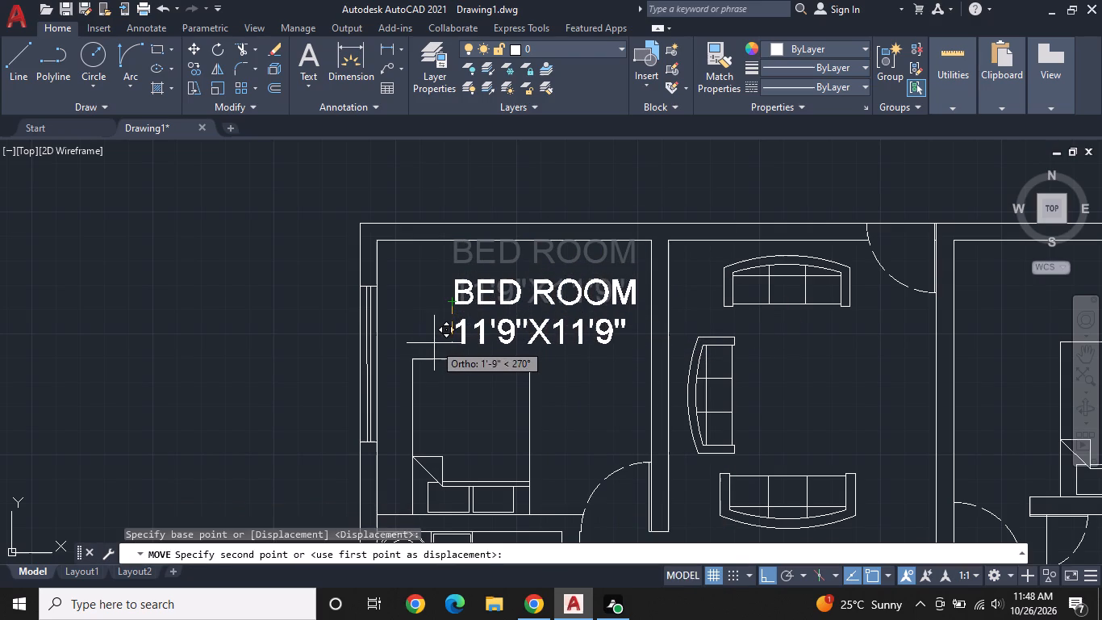
click(434, 343)
key(Escape)
Copy both lines of the northwest bedroom label, with Ortho off, into the northern sitting area just east of its west sofa.
scroll(517, 282, down, 2)
middle_drag(520, 283, 498, 291)
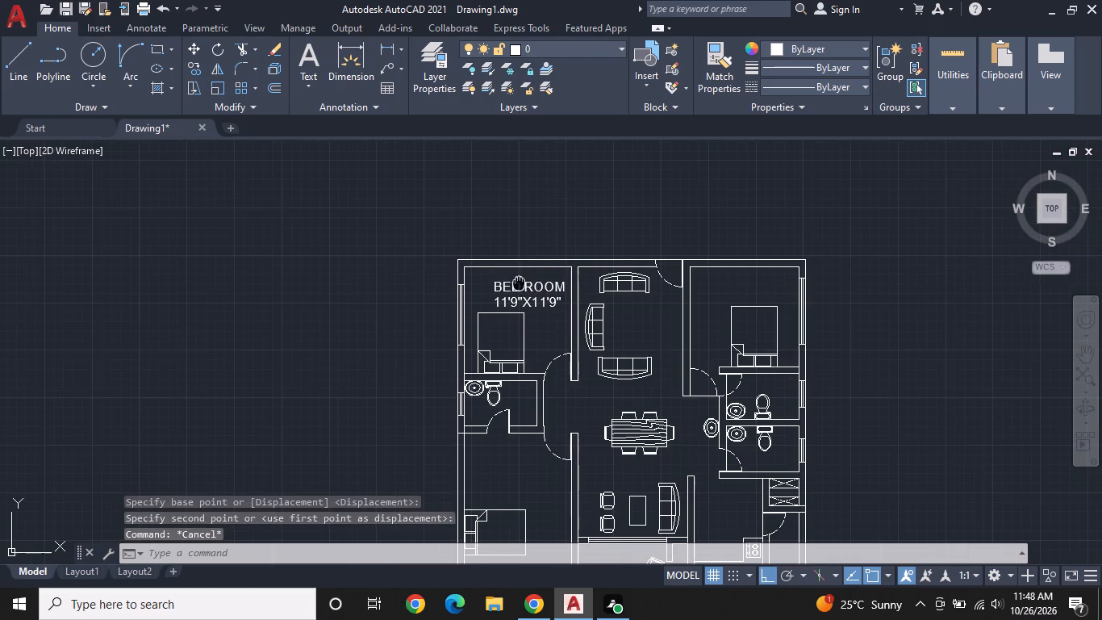
middle_drag(498, 291, 378, 245)
scroll(385, 256, up, 1)
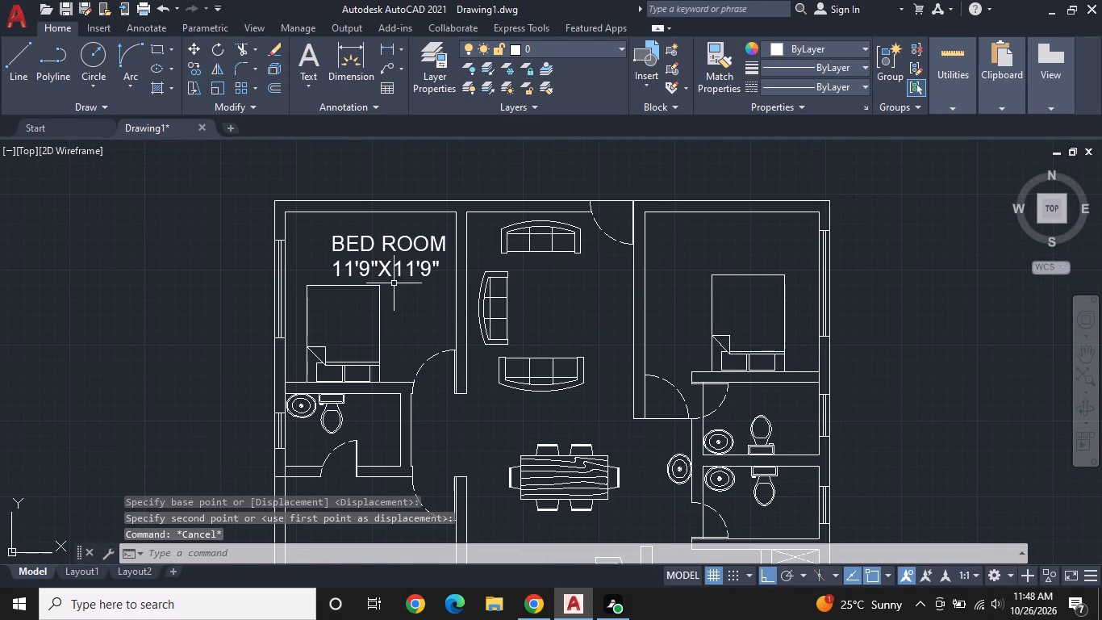
click(394, 283)
click(395, 241)
click(380, 245)
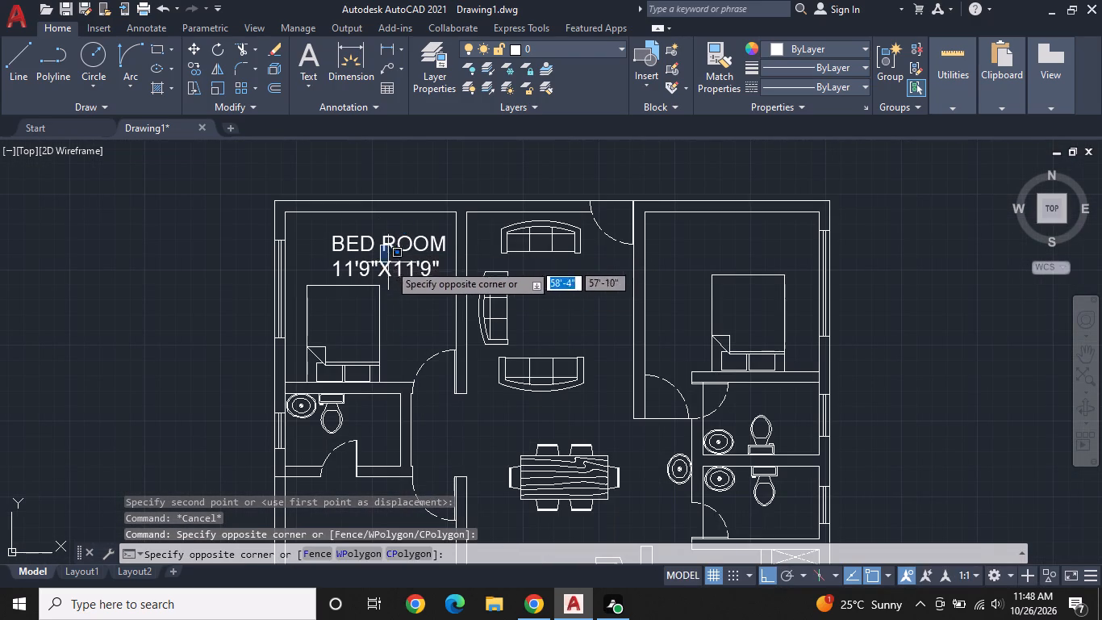
double_click(424, 270)
click(401, 247)
right_click(401, 247)
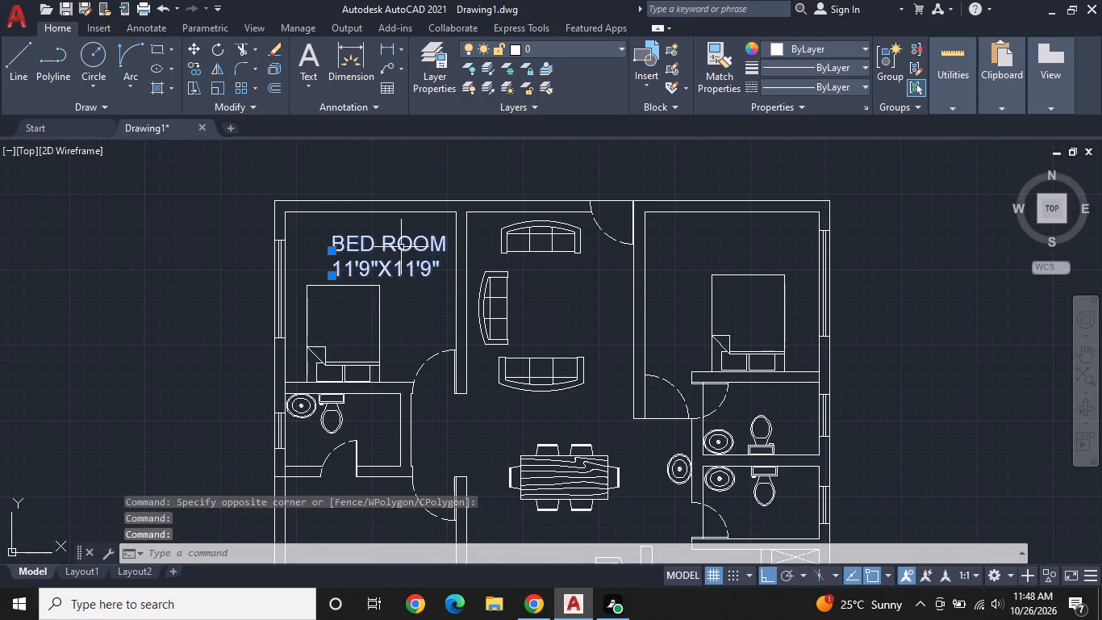
click(484, 356)
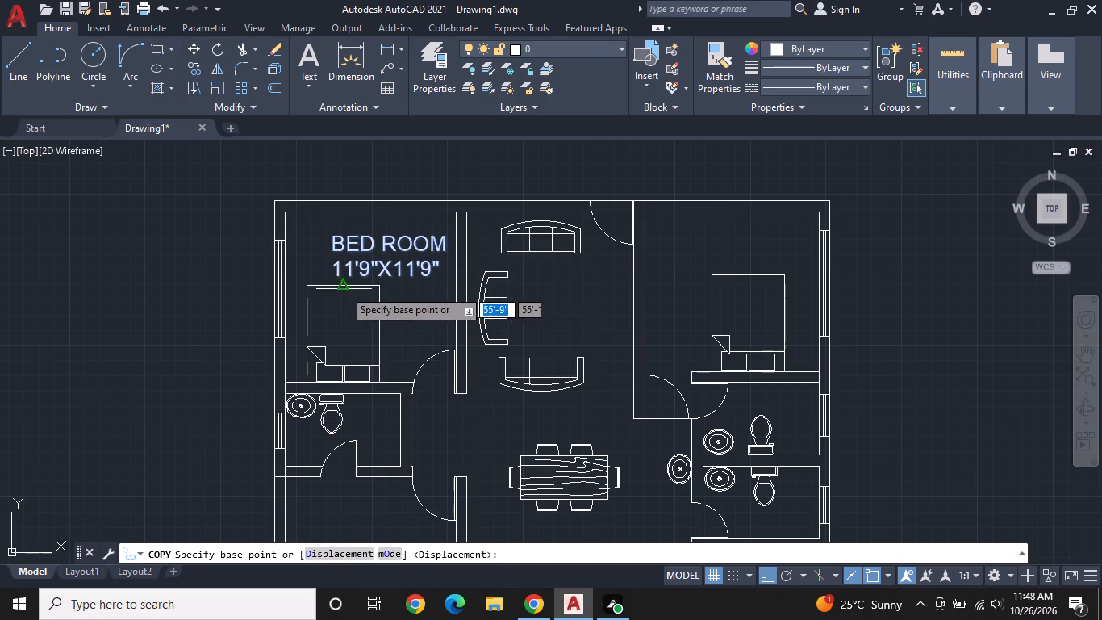
click(324, 275)
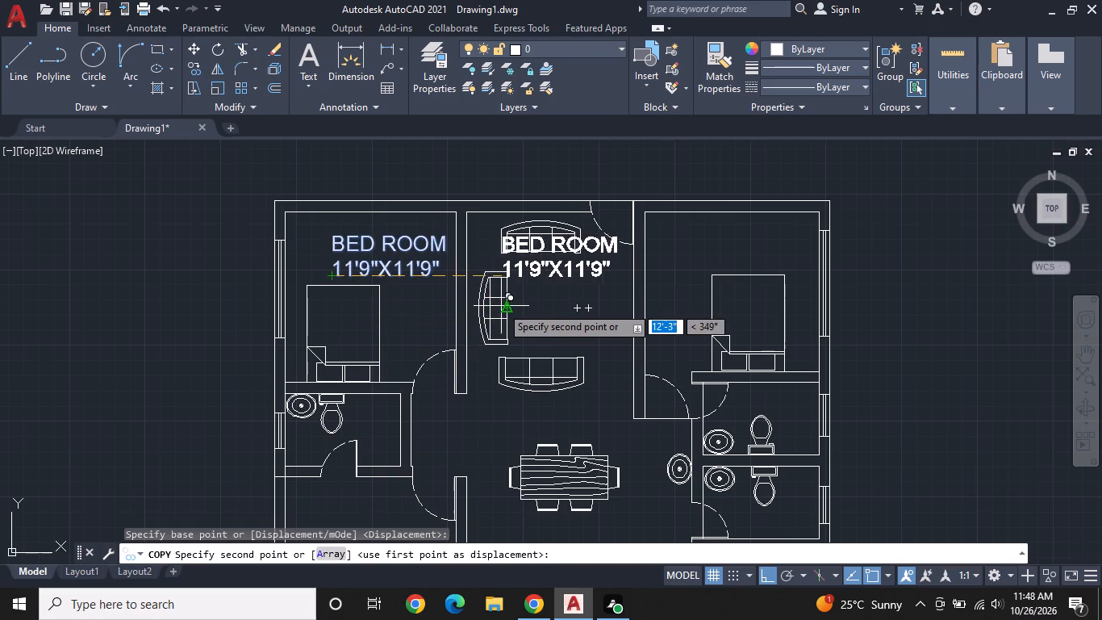
key(F8)
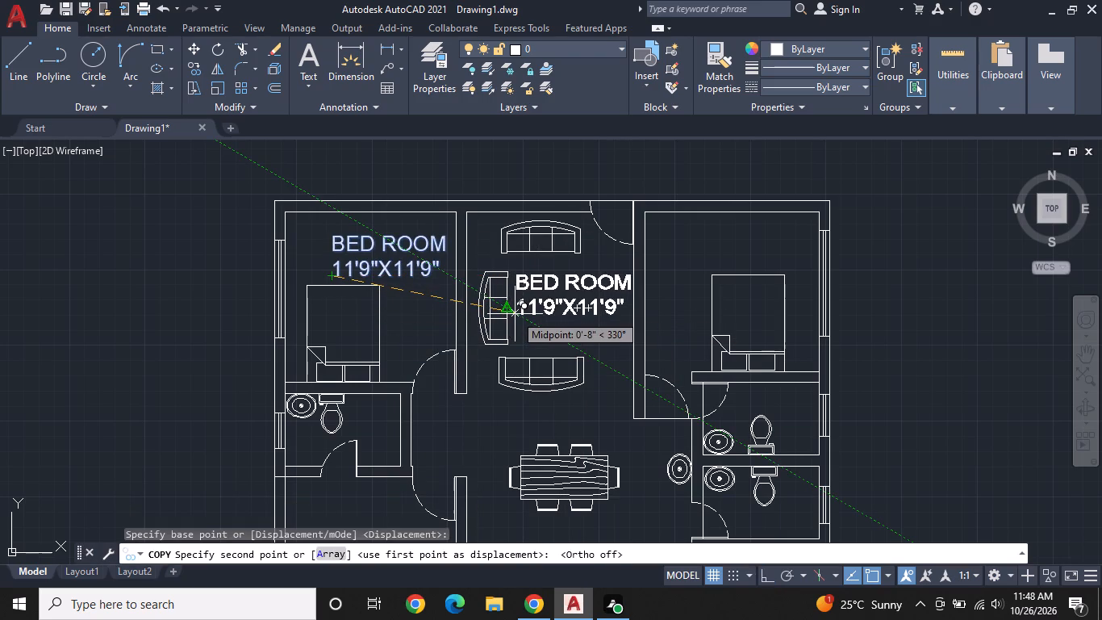
scroll(515, 314, up, 1)
middle_drag(515, 314, 494, 329)
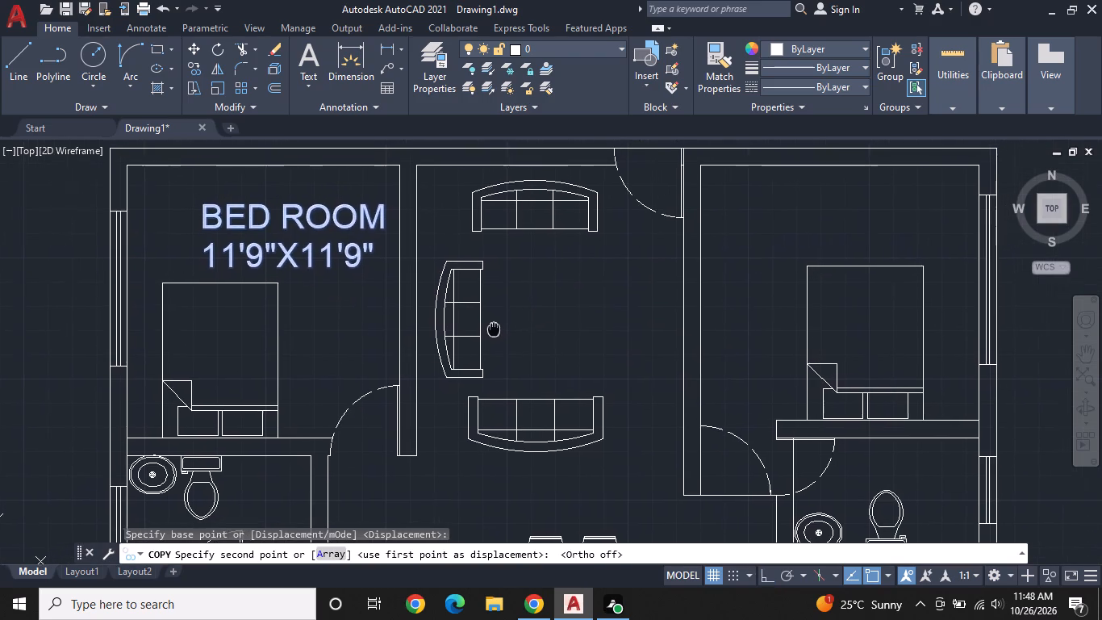
middle_drag(494, 329, 469, 319)
click(460, 328)
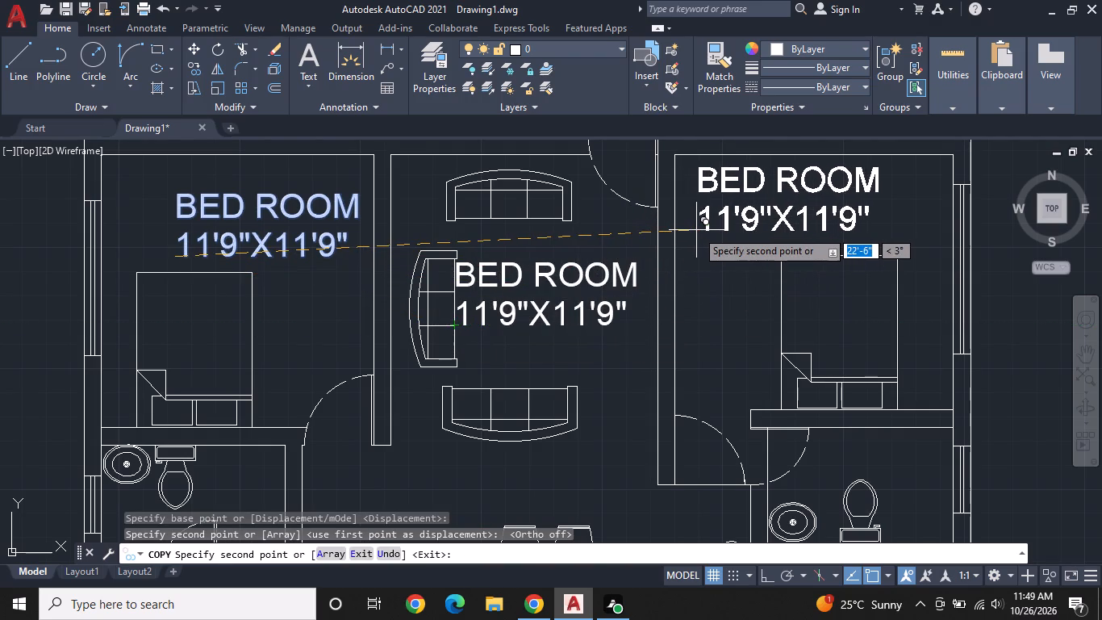
Place further copies of the two-line label north of the bed in the northeast bedroom and in the southwest bedroom.
click(697, 231)
middle_drag(628, 334, 753, 258)
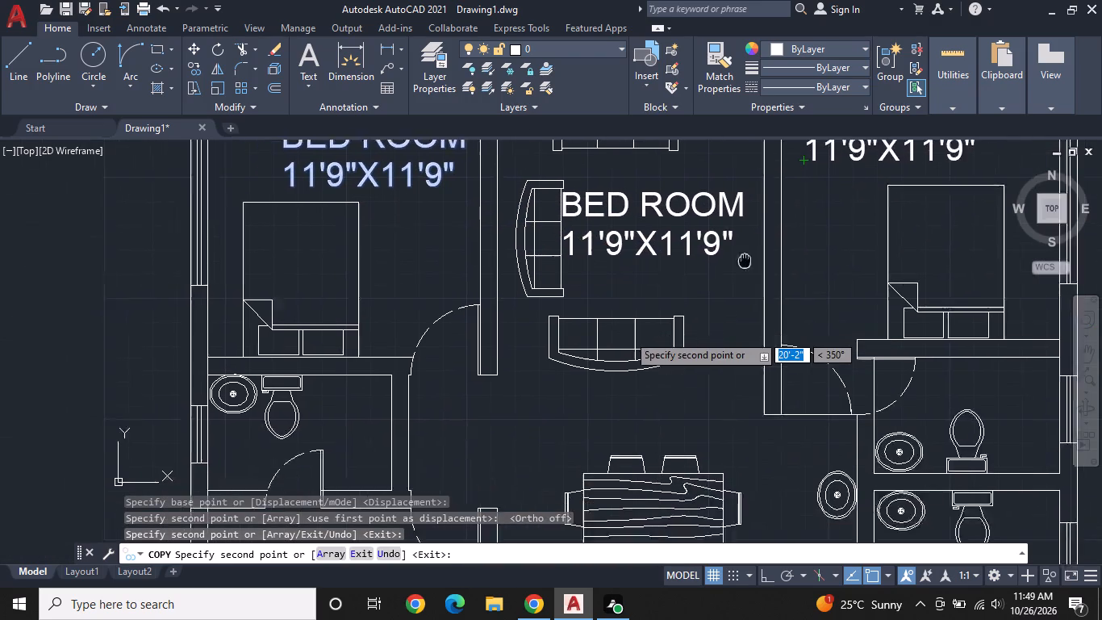
middle_drag(753, 258, 770, 250)
middle_drag(512, 350, 635, 199)
middle_drag(624, 272, 630, 243)
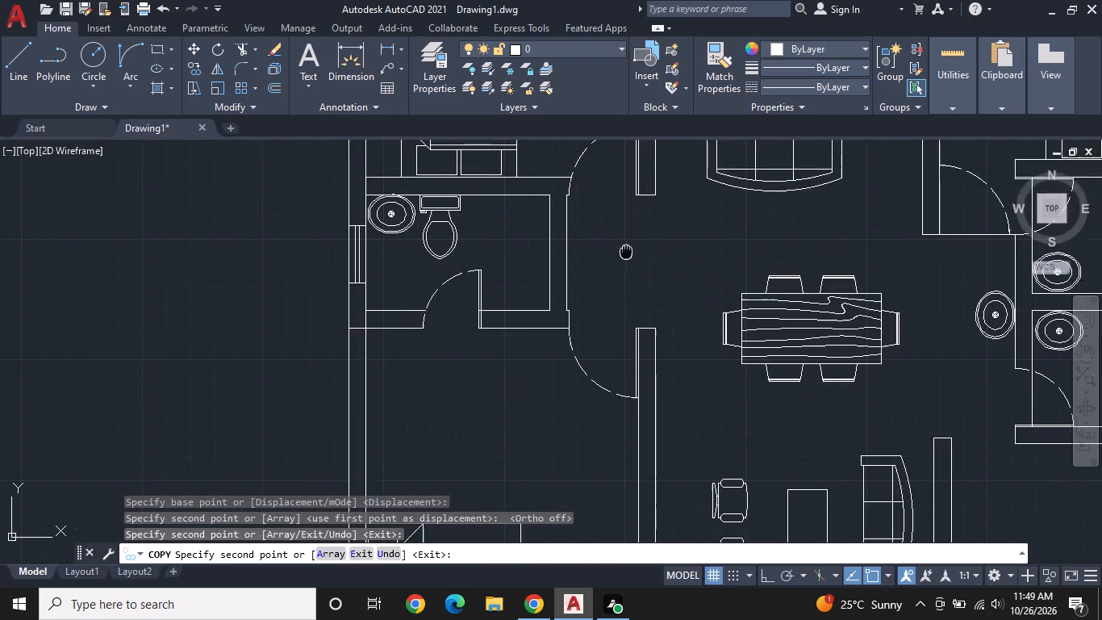
middle_drag(630, 243, 642, 206)
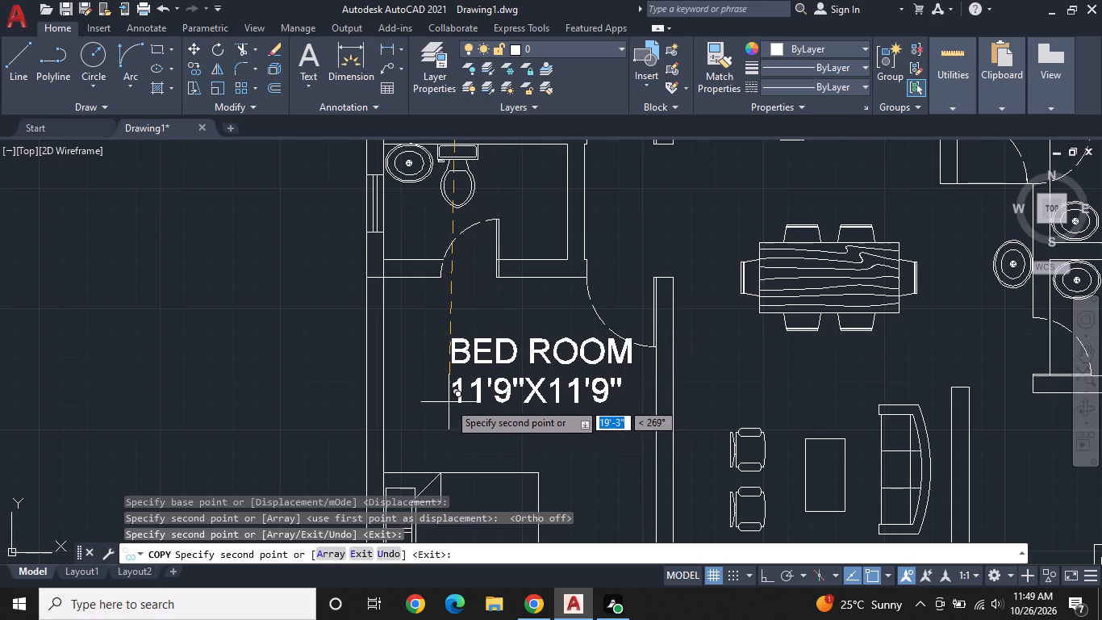
click(408, 417)
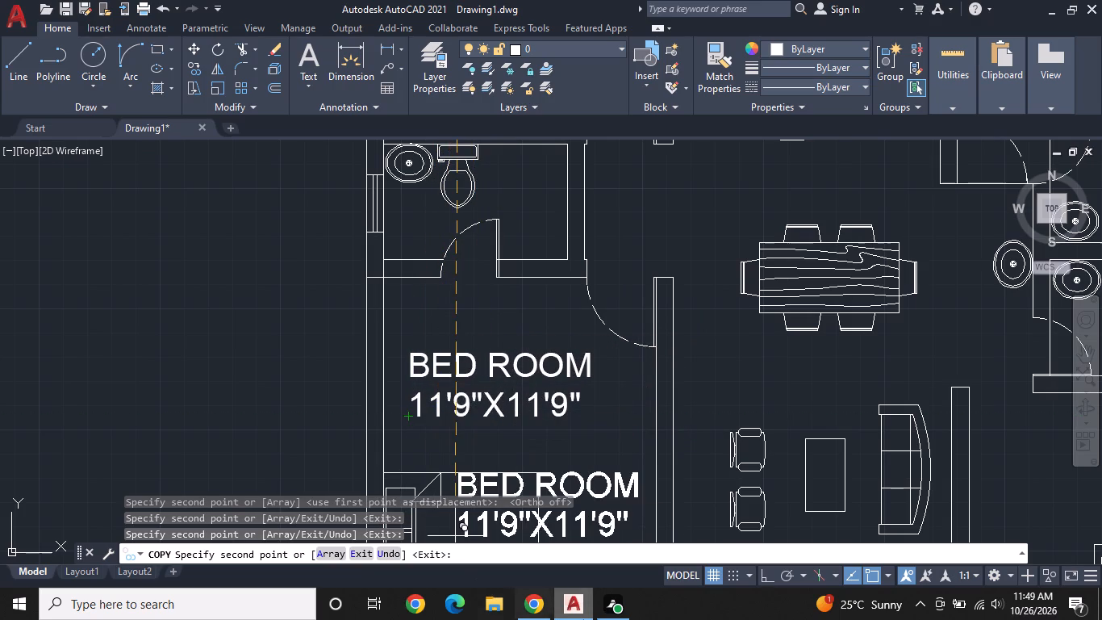
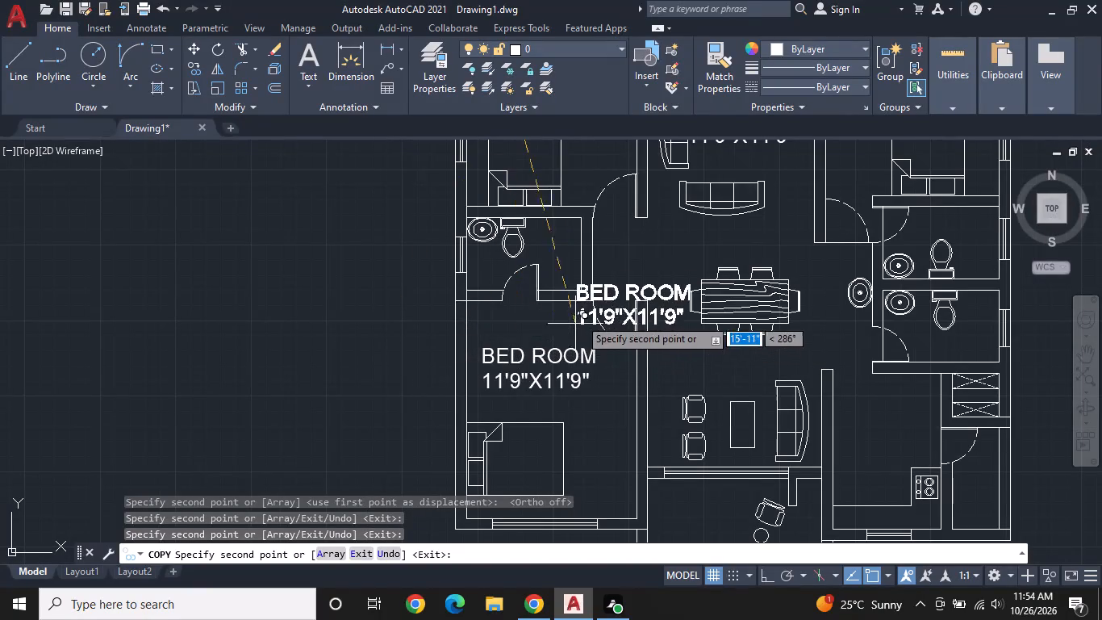
Place copies of the two-line label at the dining table's north edge and just north of the armchairs in the southern sitting area.
scroll(683, 372, up, 1)
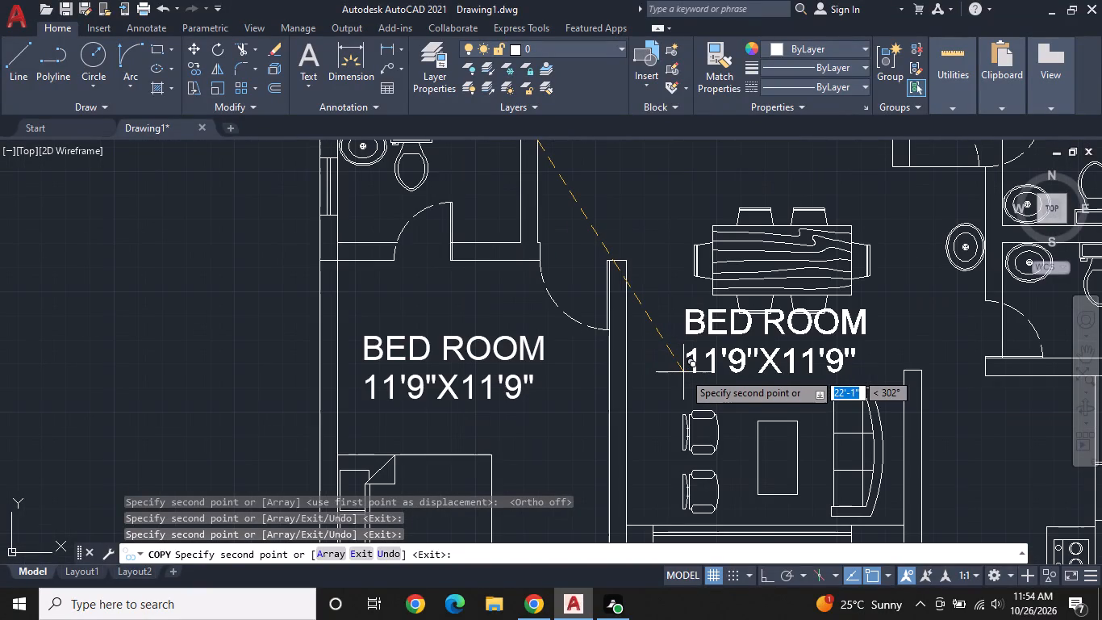
middle_drag(713, 286, 703, 345)
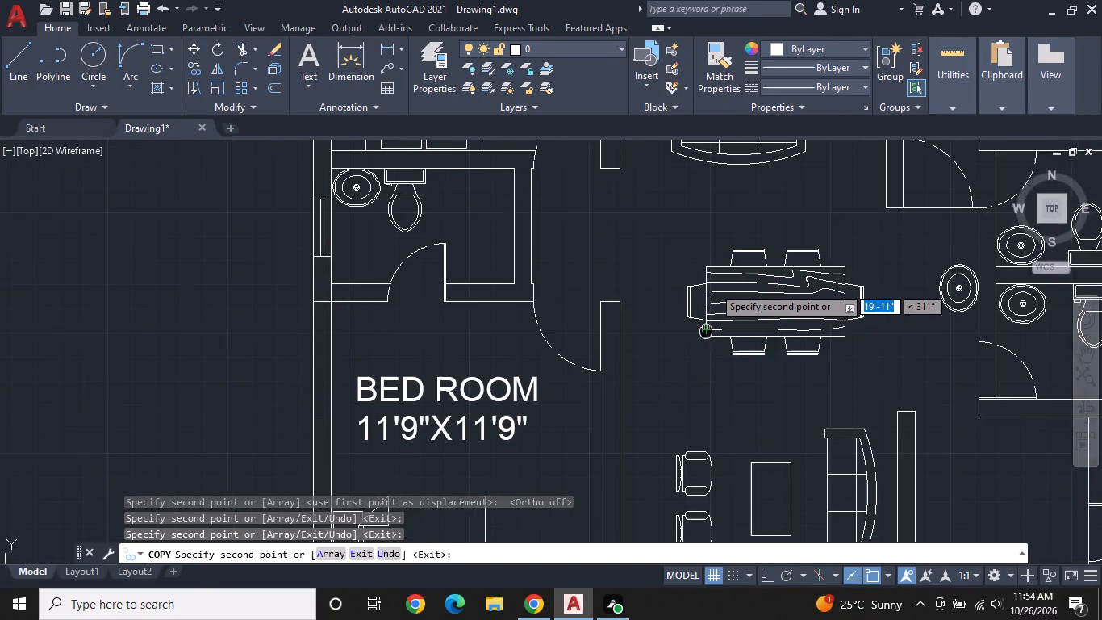
middle_drag(703, 345, 696, 361)
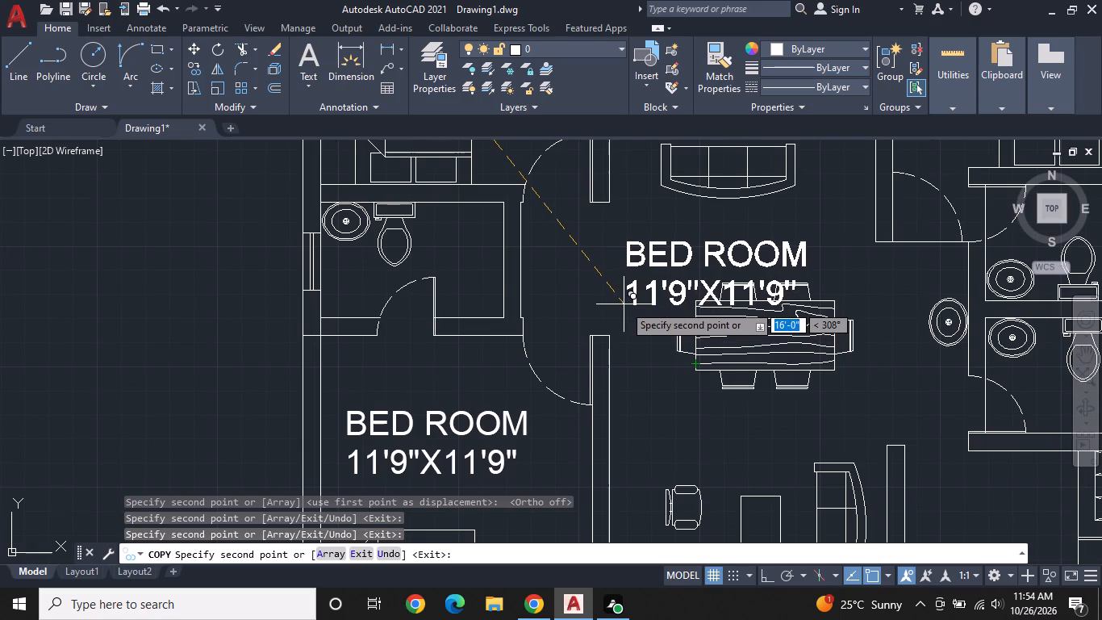
click(624, 304)
middle_drag(713, 439, 682, 322)
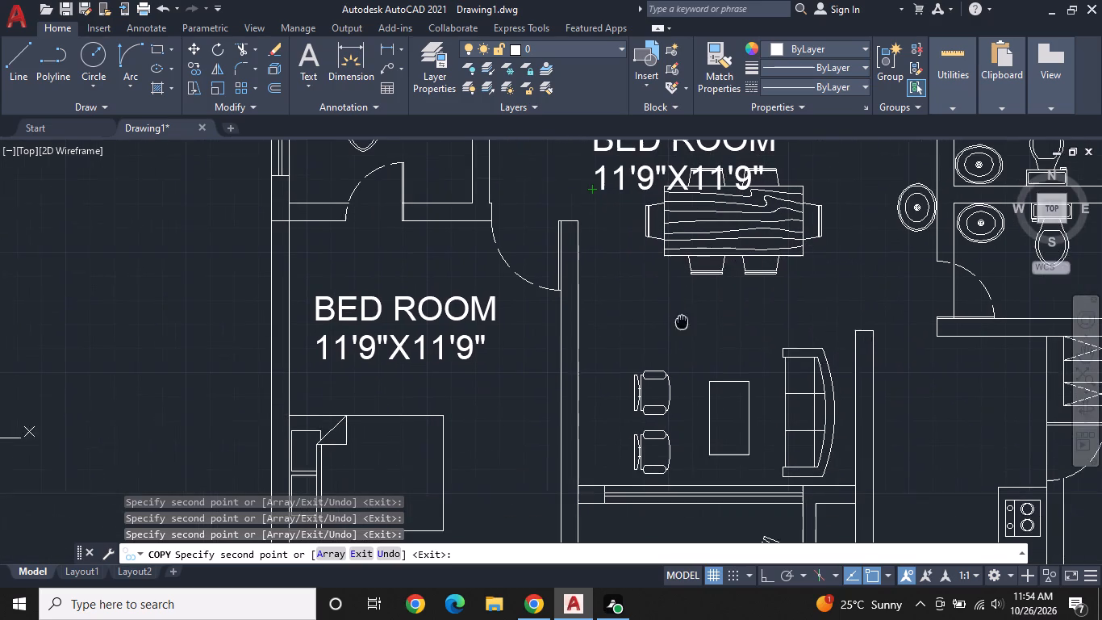
click(645, 355)
Place further copies of the two-line label in the kitchen north of the stove and in the south veranda west of its chair.
middle_drag(730, 442, 703, 425)
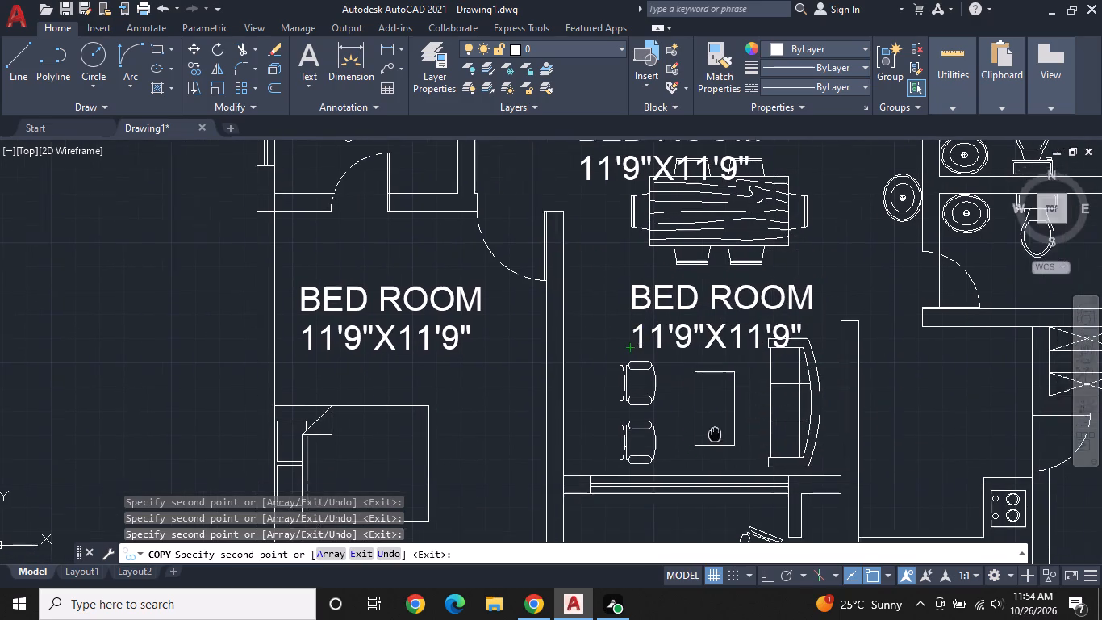
middle_drag(703, 425, 499, 361)
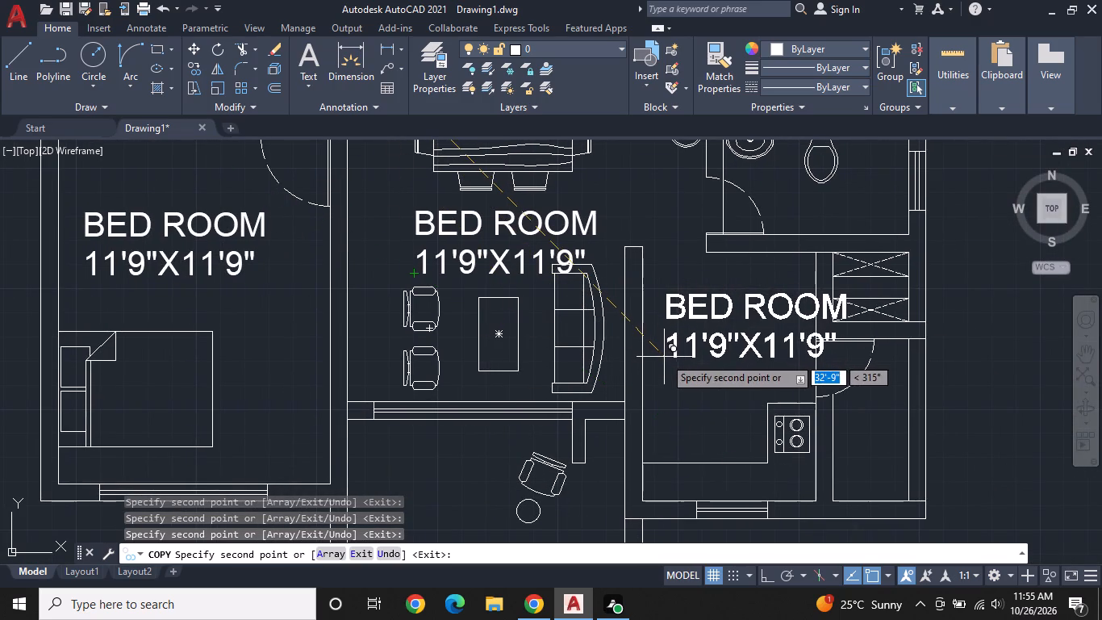
click(664, 357)
middle_drag(648, 404, 690, 286)
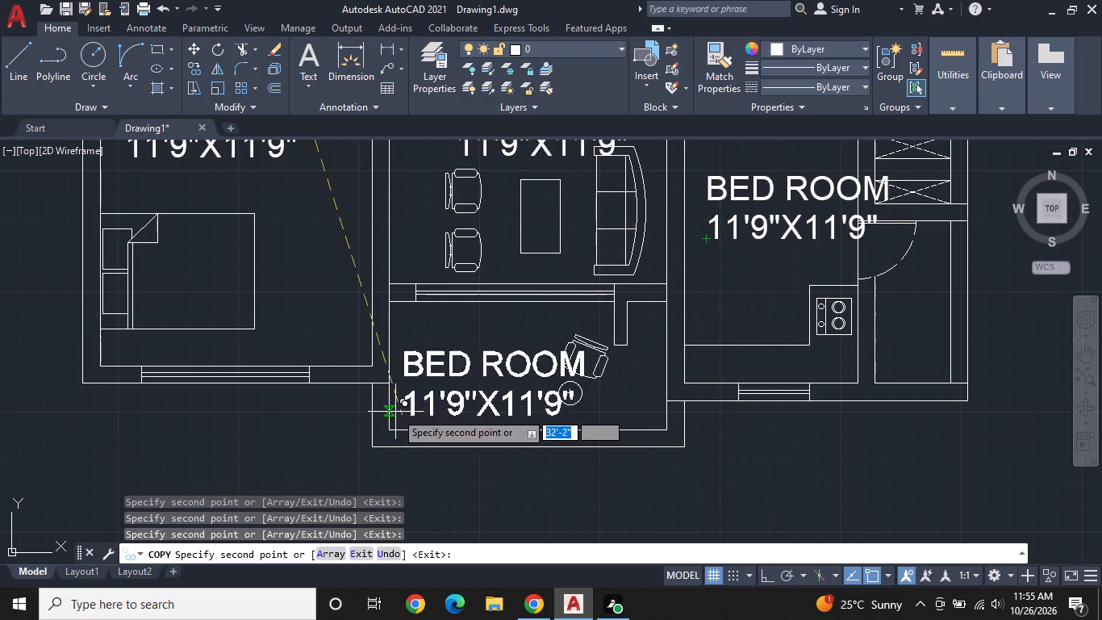
click(432, 387)
Place copies of the two-line label in both east toilets, the southern one first, beside each door swing.
scroll(550, 348, down, 2)
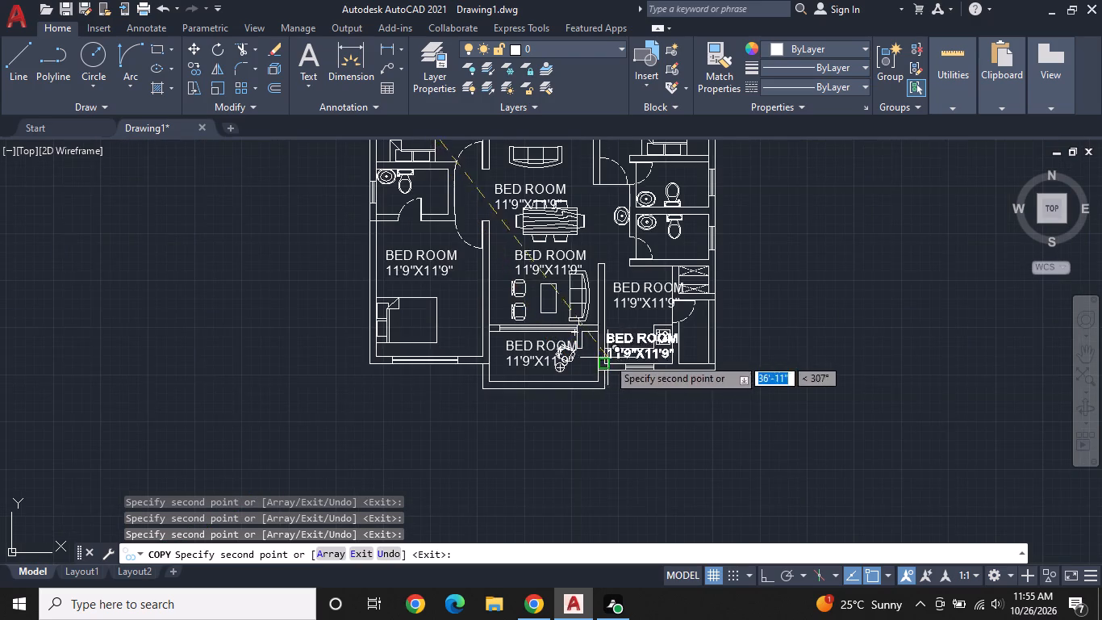
middle_drag(607, 358, 607, 464)
scroll(624, 362, up, 2)
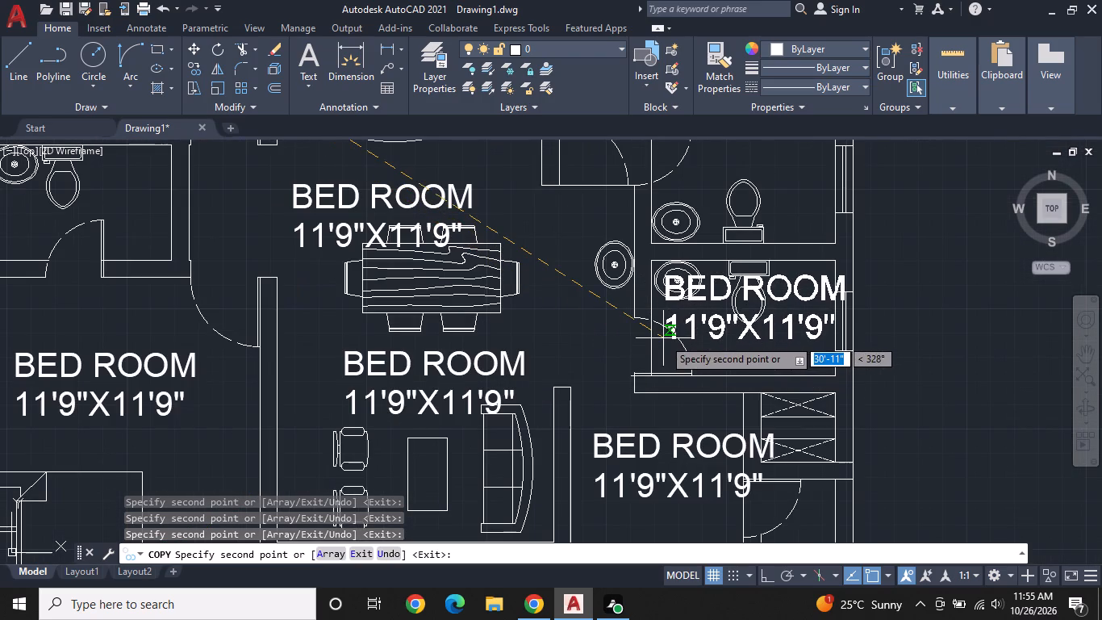
scroll(707, 361, up, 1)
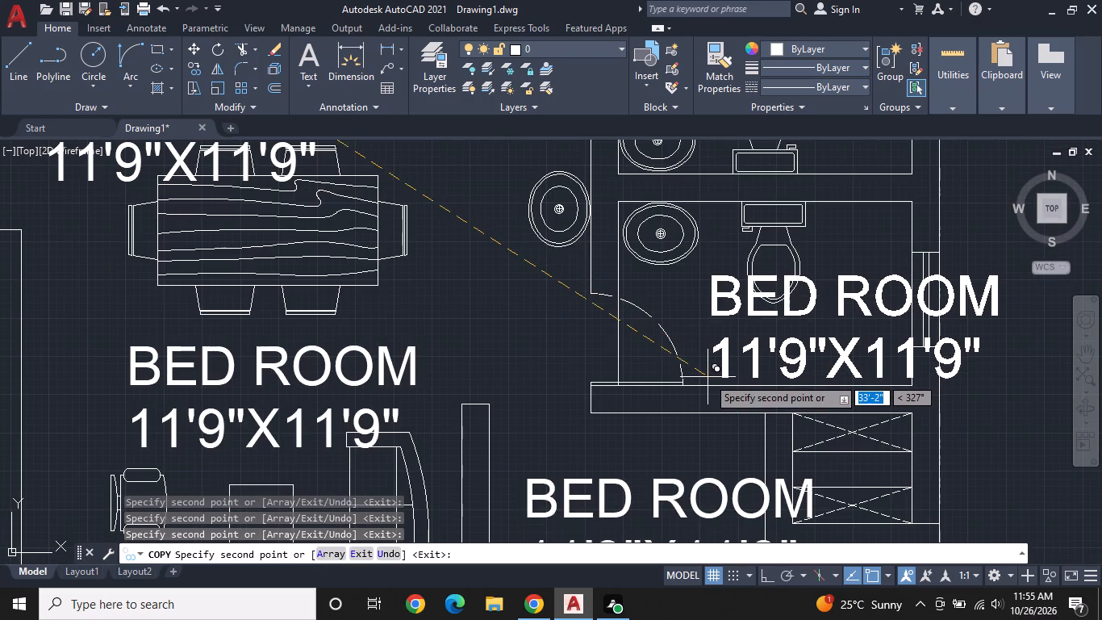
click(693, 378)
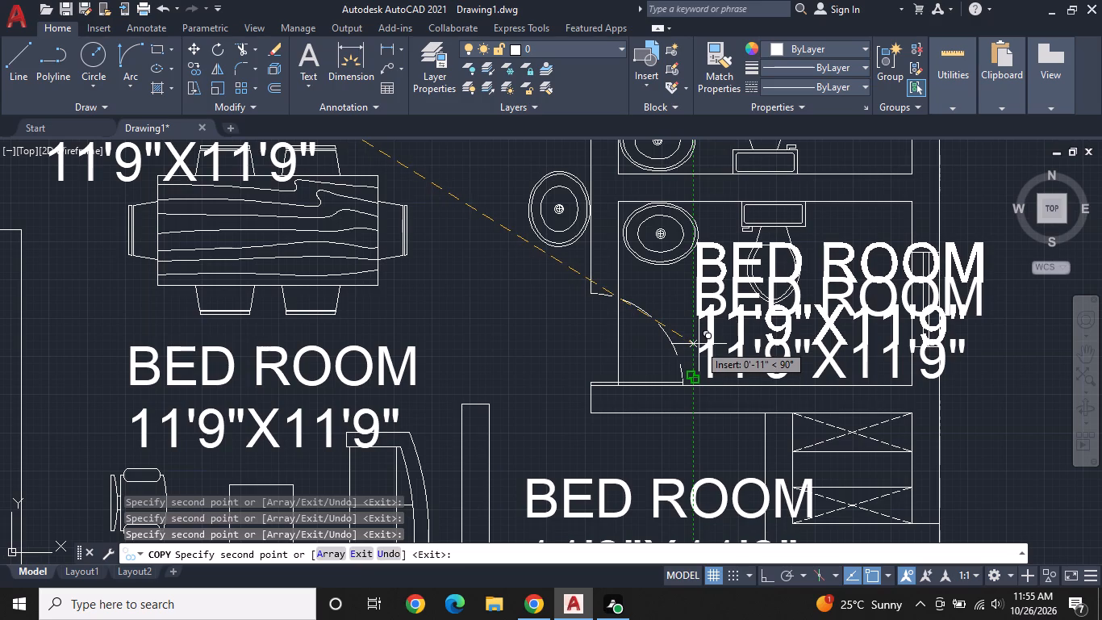
middle_drag(703, 328, 706, 436)
middle_drag(700, 296, 696, 340)
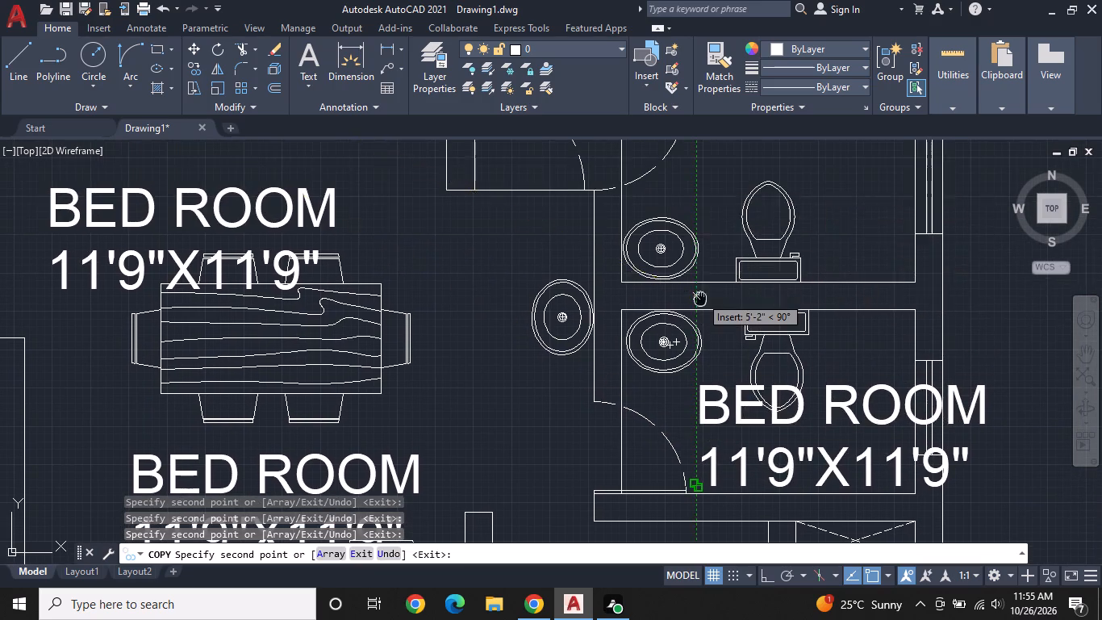
middle_drag(696, 340, 669, 443)
click(664, 350)
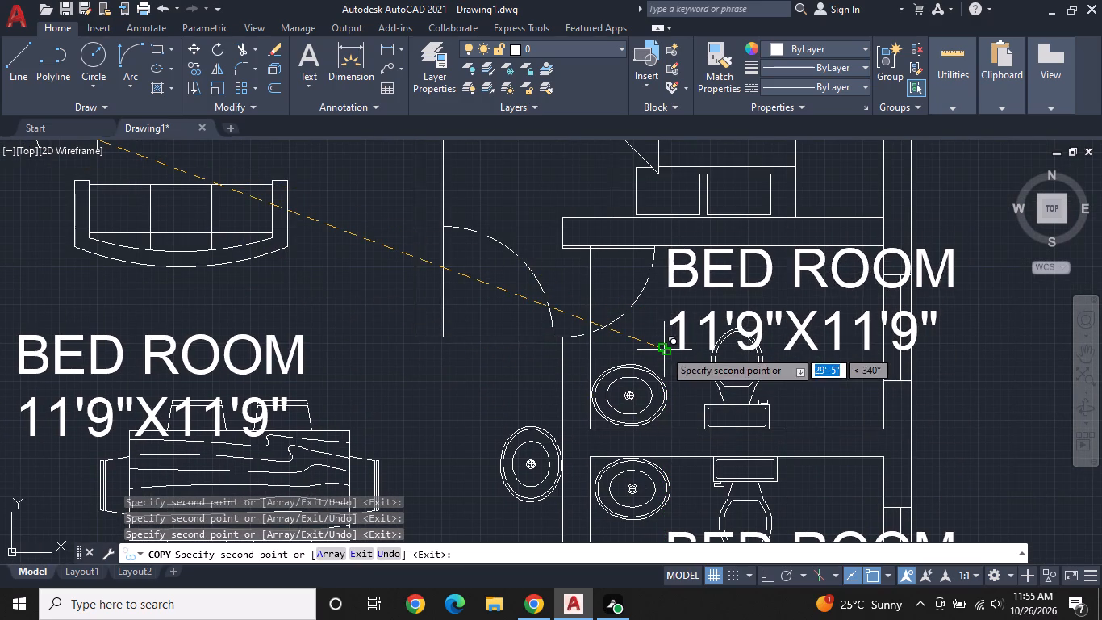
Place a last copy of the two-line label in the west toilet, just east of the WC, and end the copying.
middle_drag(620, 304, 619, 453)
scroll(599, 408, down, 2)
middle_drag(588, 369, 733, 193)
scroll(366, 293, up, 2)
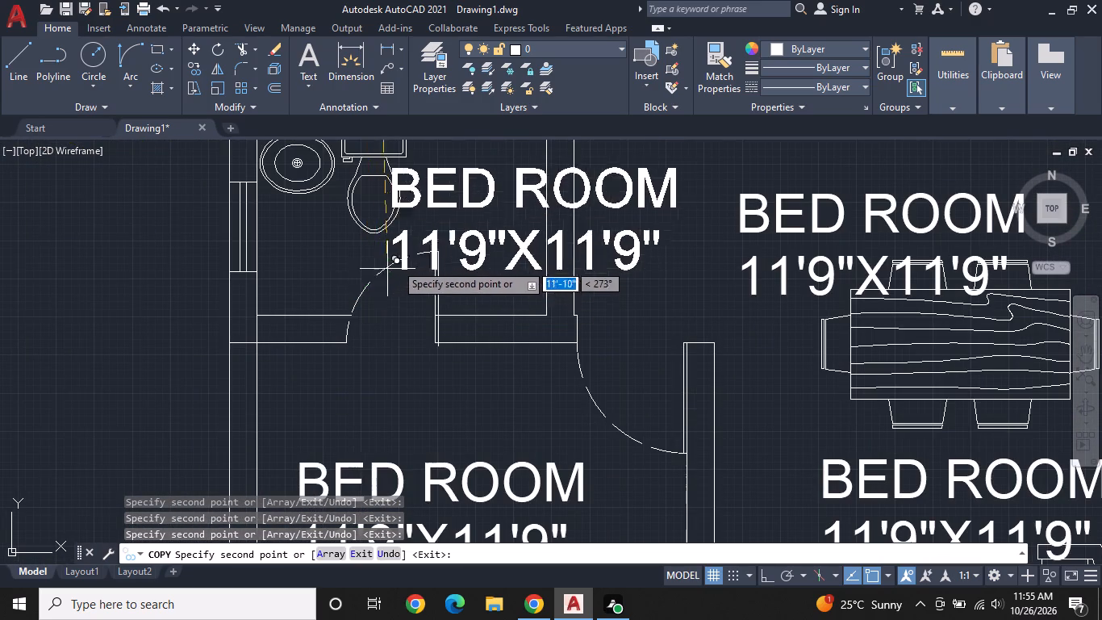
middle_drag(408, 257, 480, 380)
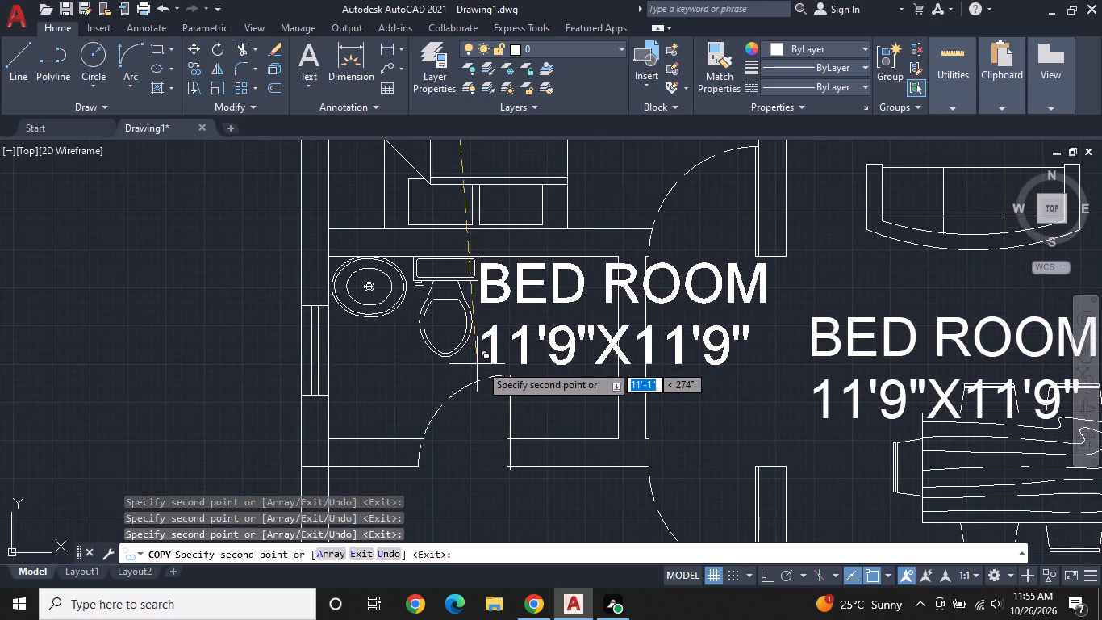
click(481, 364)
scroll(551, 365, down, 1)
middle_drag(573, 382, 557, 362)
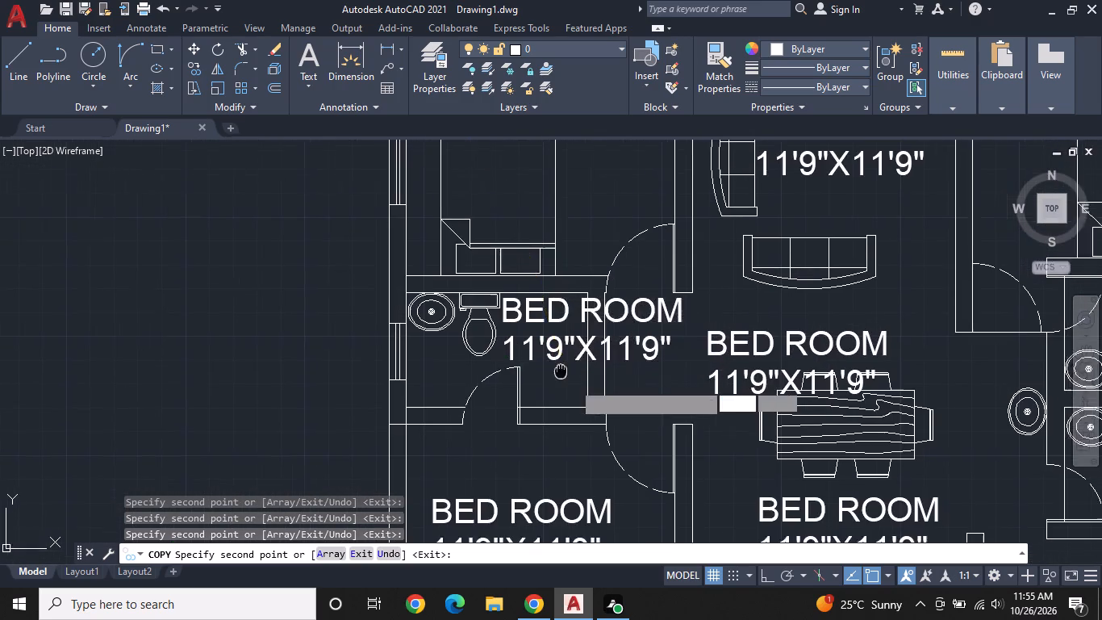
middle_drag(557, 362, 500, 232)
scroll(498, 228, down, 1)
middle_drag(554, 367, 487, 260)
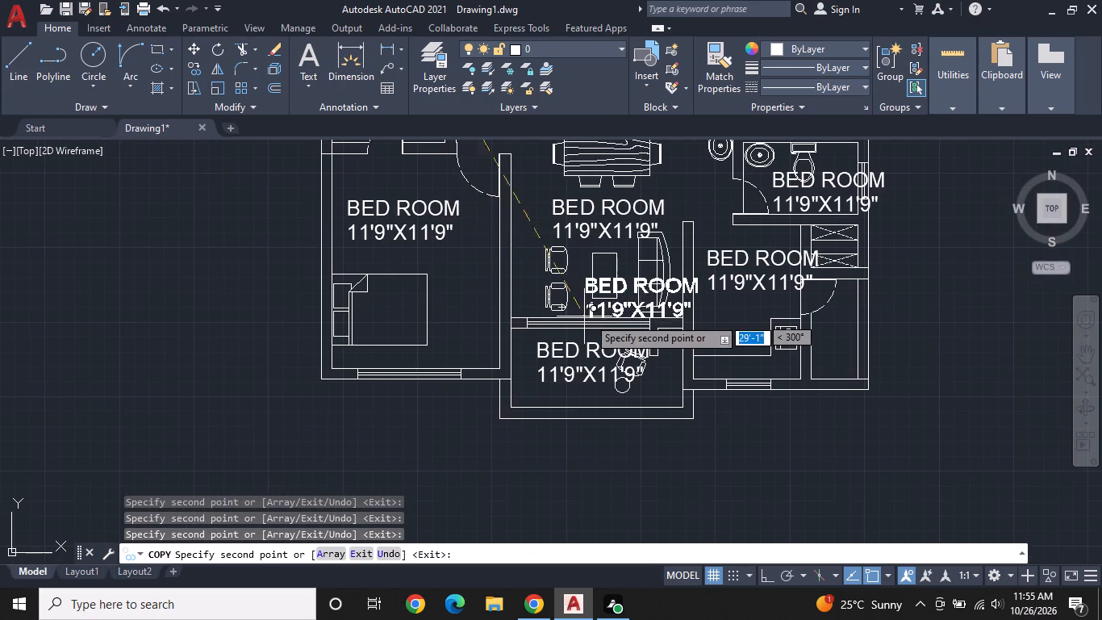
key(Escape)
Change the name line of the northern sitting area's label to DRAWING.
middle_drag(439, 241, 515, 464)
middle_drag(598, 268, 599, 288)
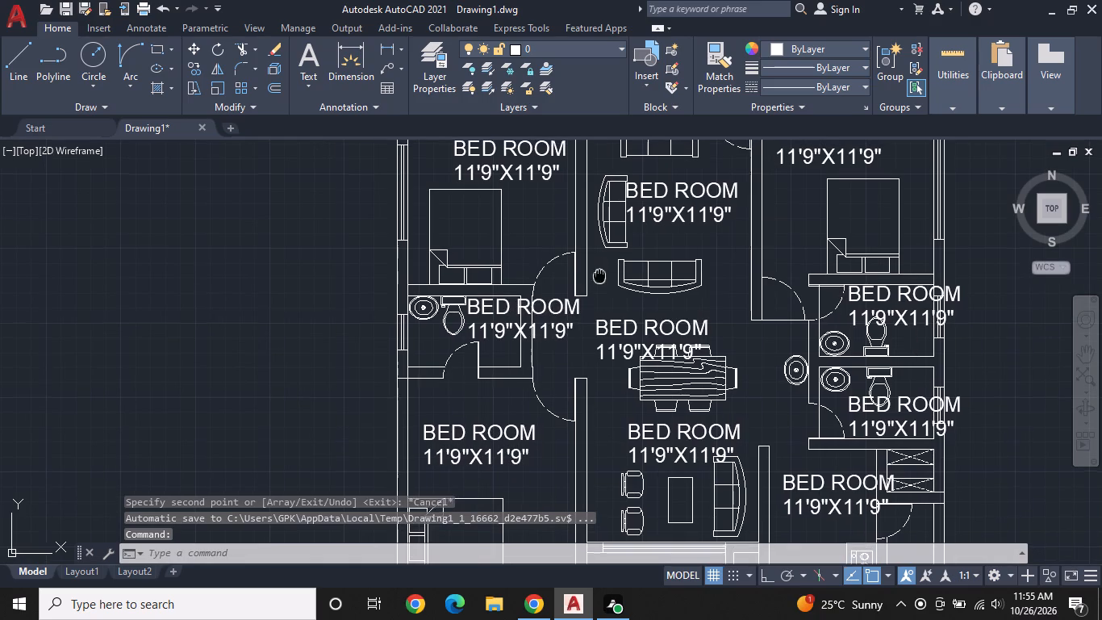
middle_drag(599, 288, 470, 420)
scroll(571, 353, up, 2)
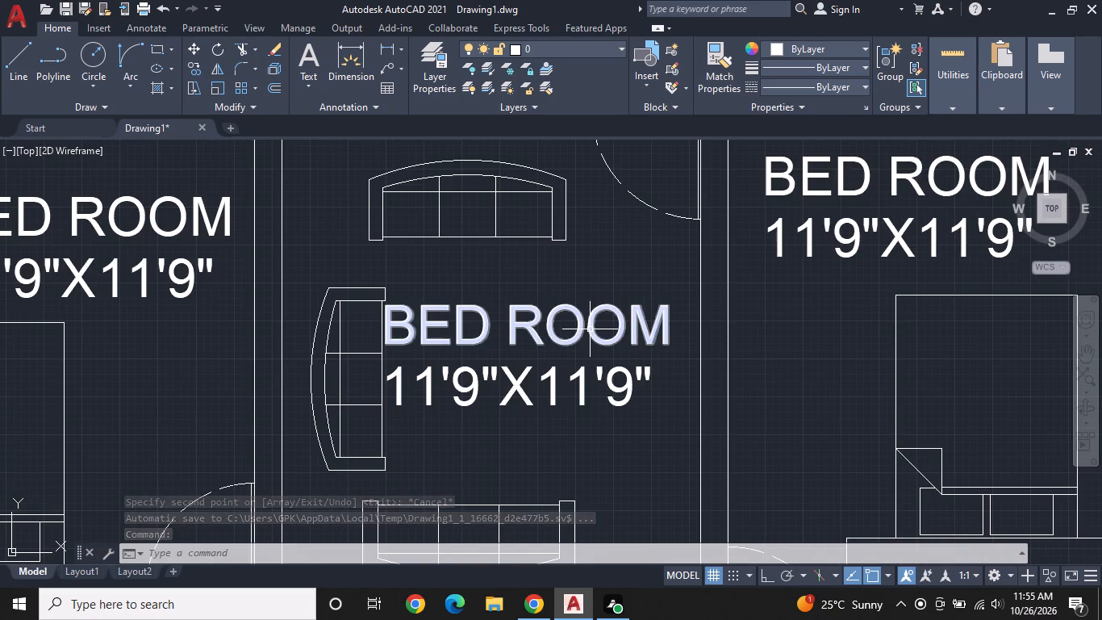
double_click(590, 329)
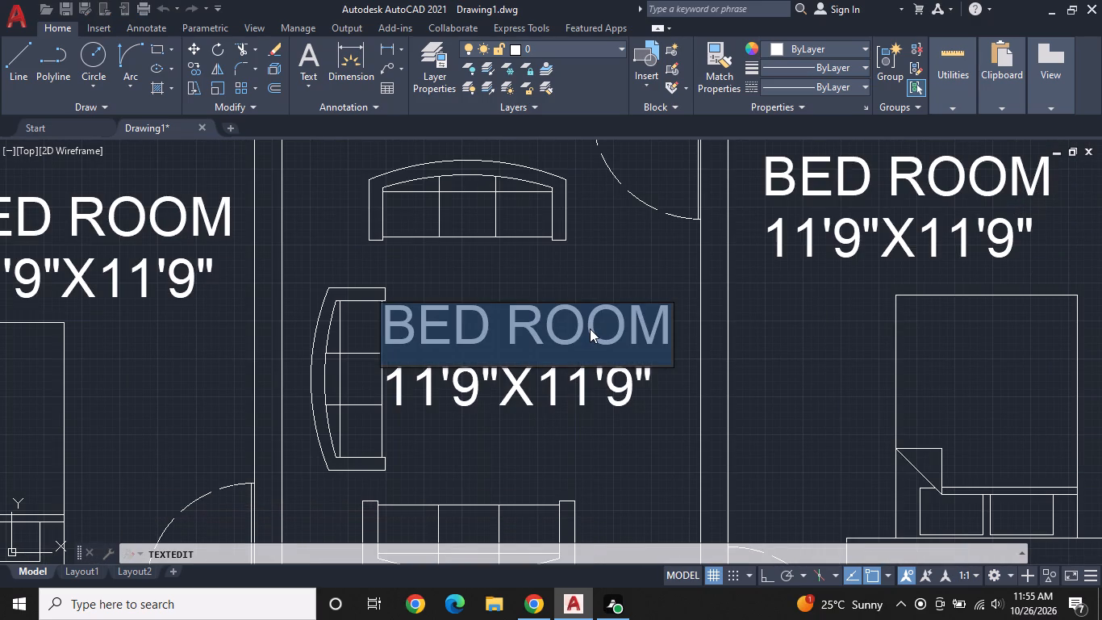
key(BackSpace)
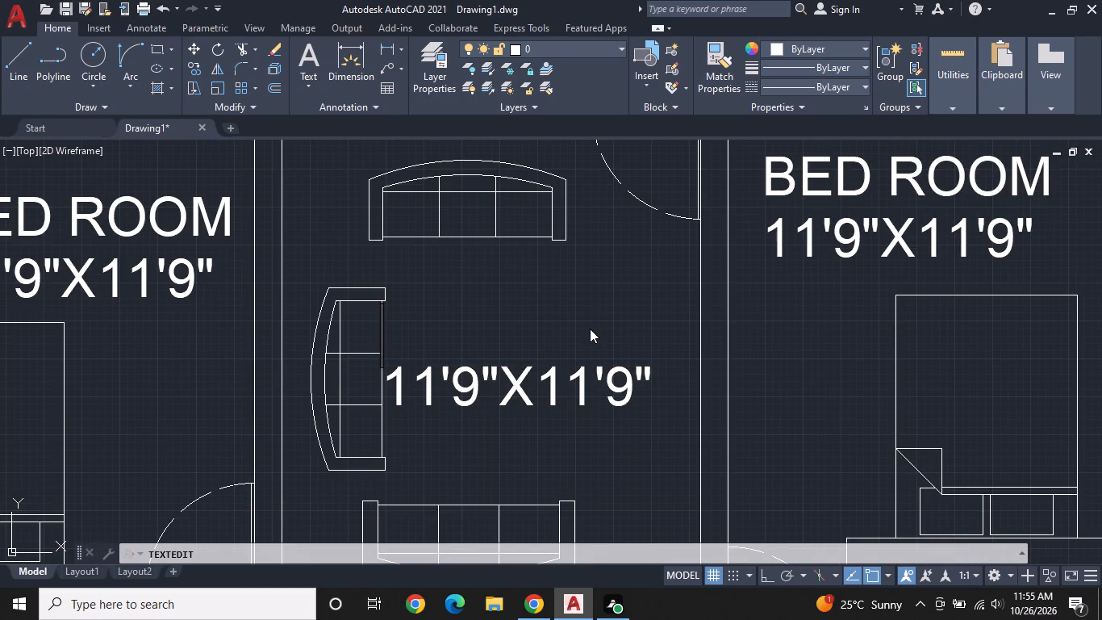
text(DE)
key(BackSpace)
text(RAWING)
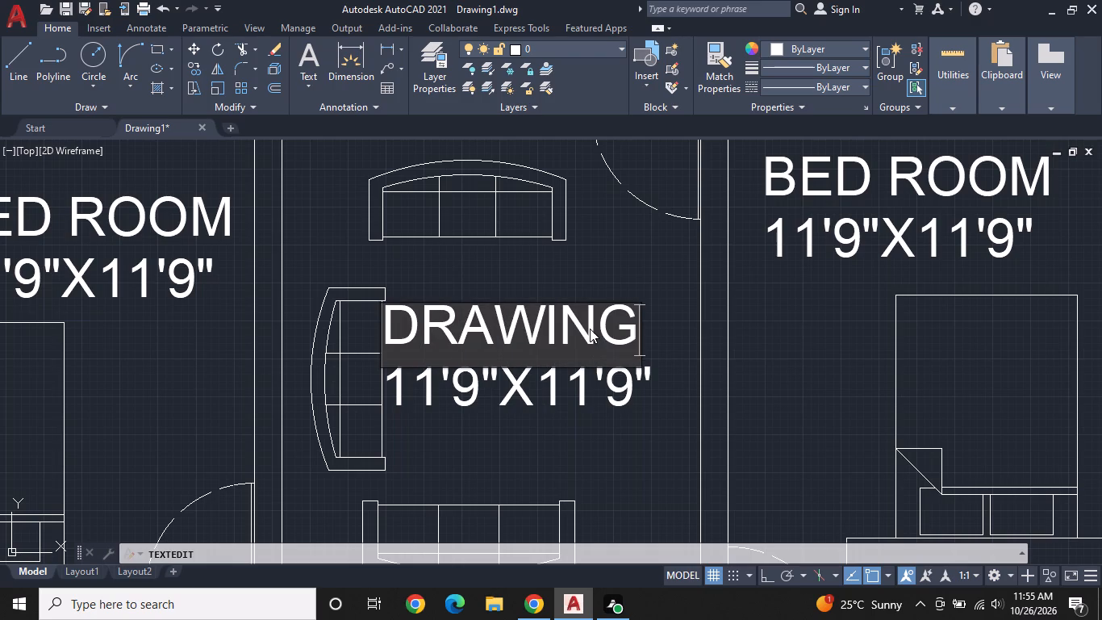
key(space)
key(Return)
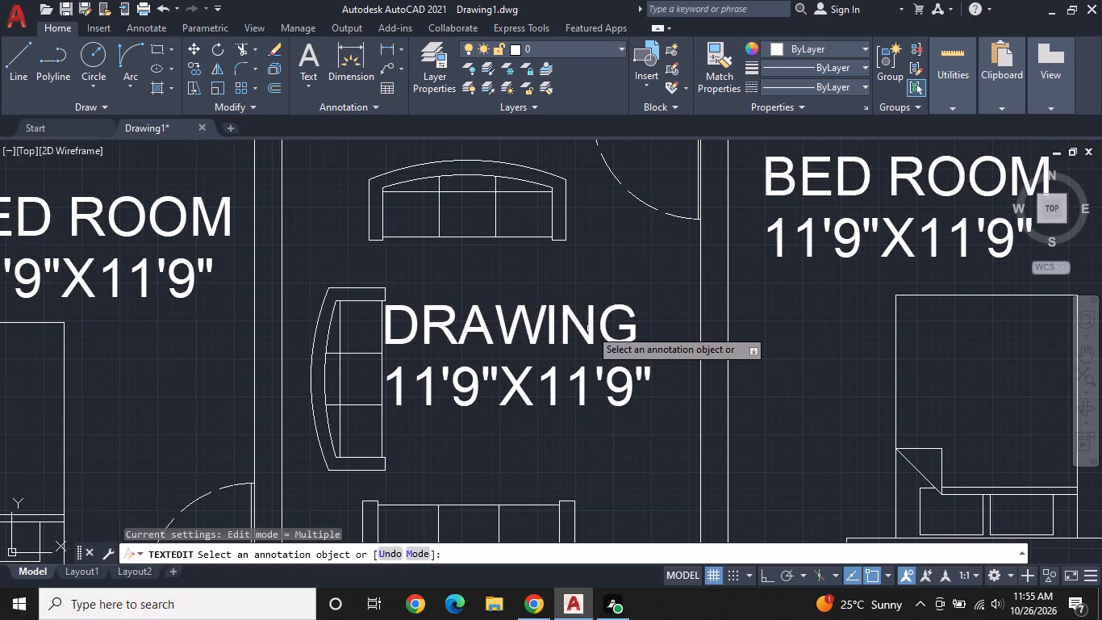
Change the size line under DRAWING to 11'6"X10'0".
click(584, 375)
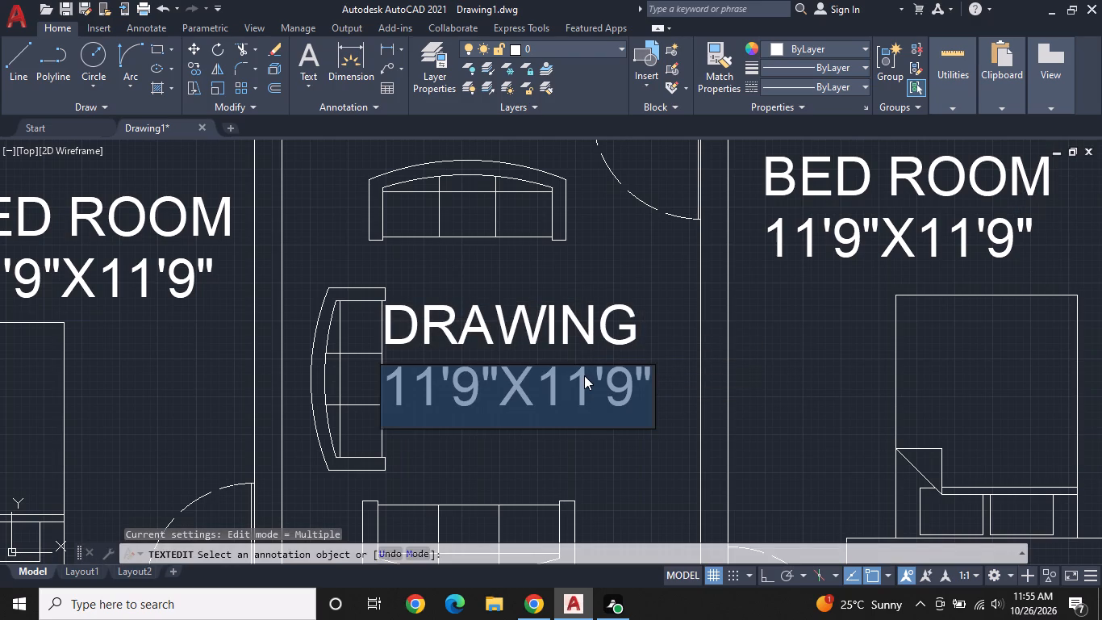
key(BackSpace)
text(11')
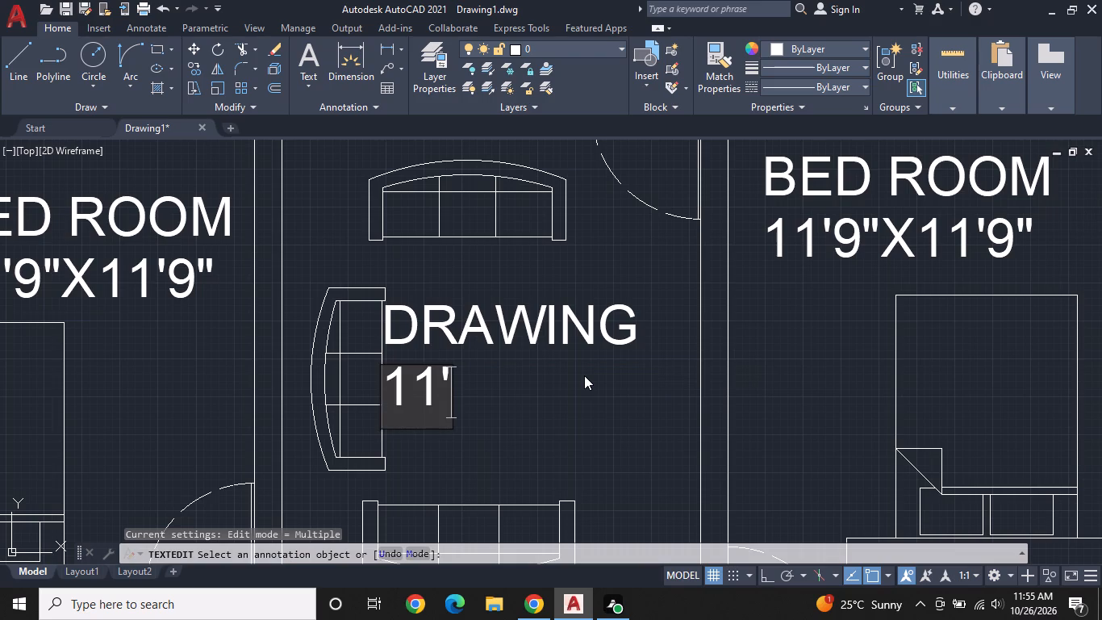
text(6"X)
text(10'0")
key(Return)
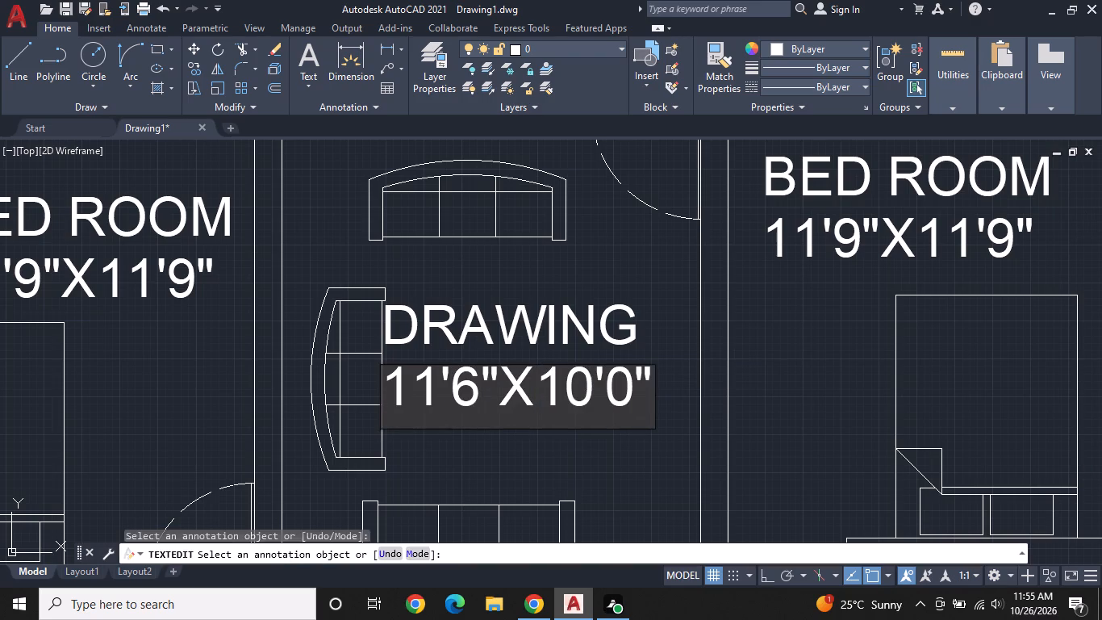
Change the size line of the northeast bedroom's label to 12'0"X10'3".
scroll(602, 373, down, 2)
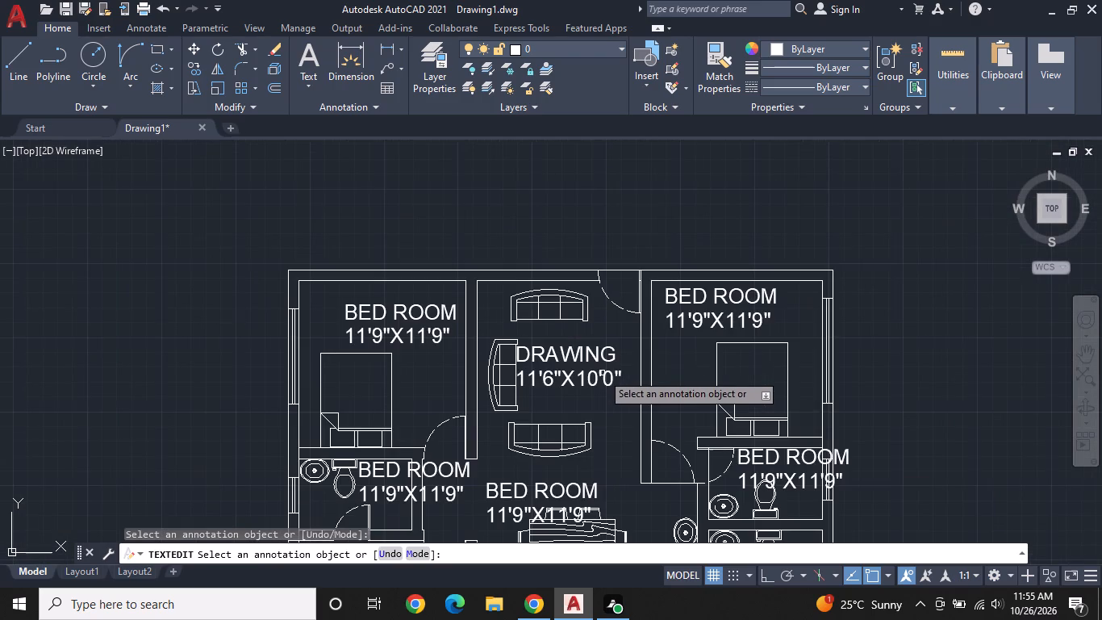
middle_drag(613, 340, 420, 350)
scroll(541, 311, up, 1)
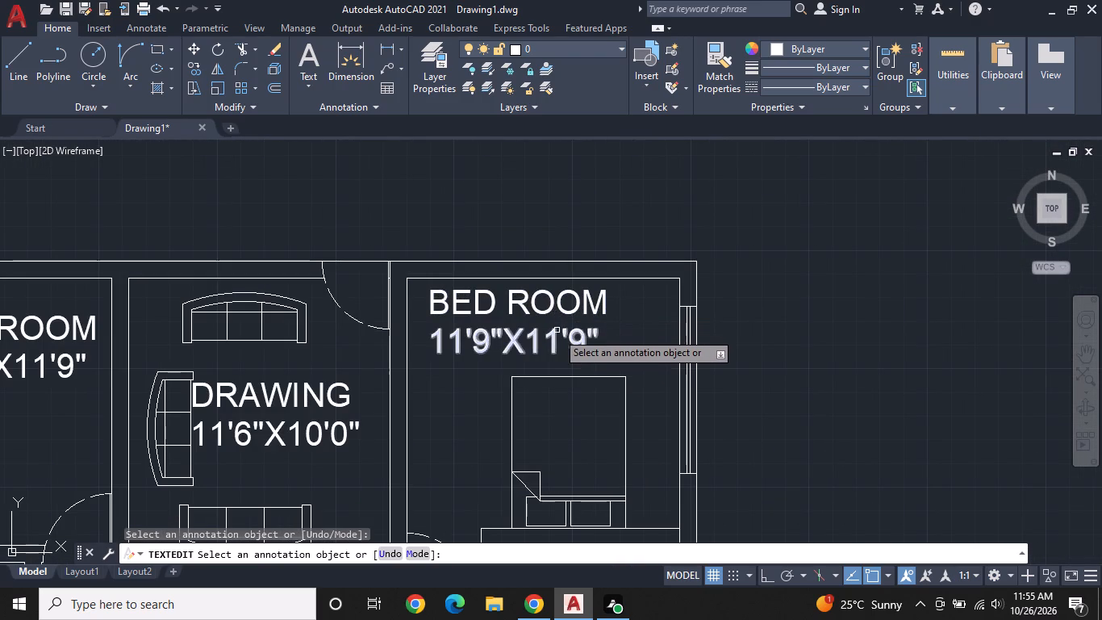
click(555, 340)
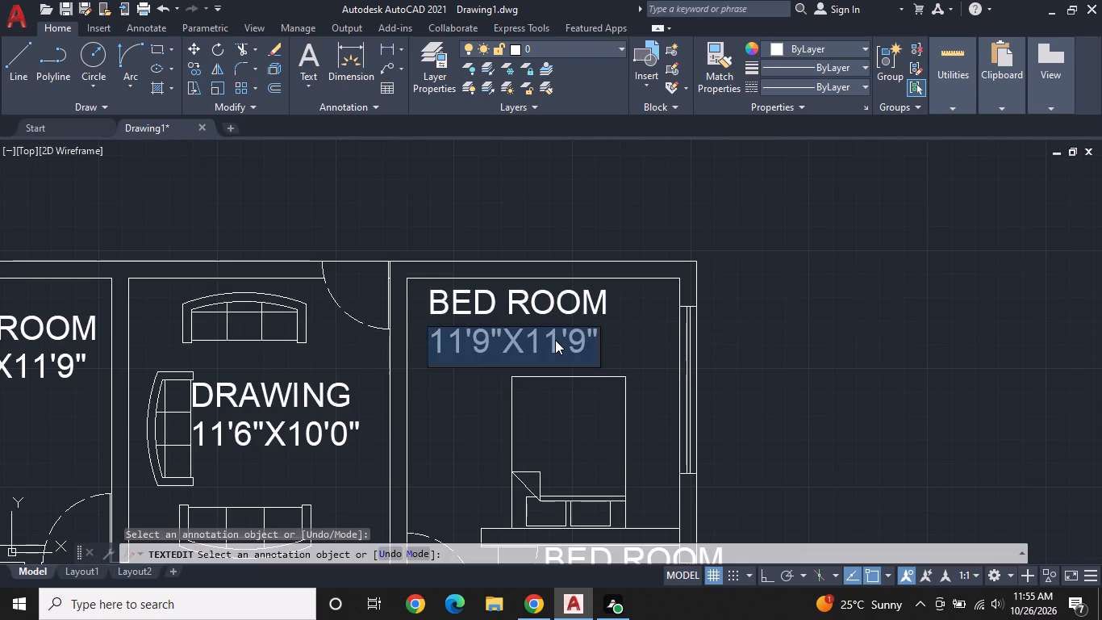
key(BackSpace)
text(12'0"X)
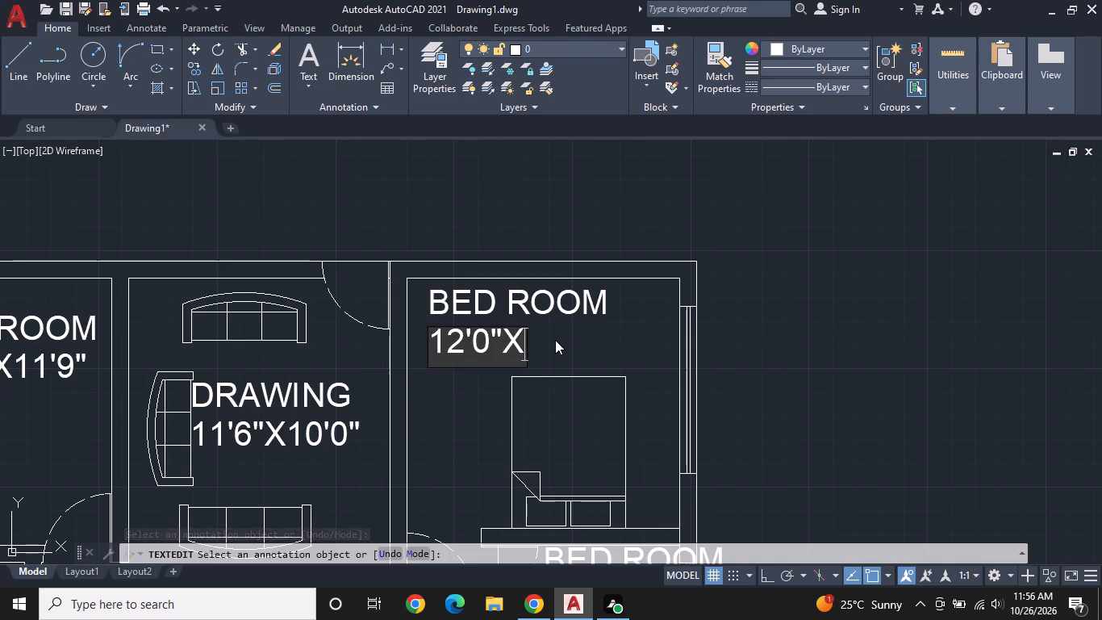
text(10'3")
key(Return)
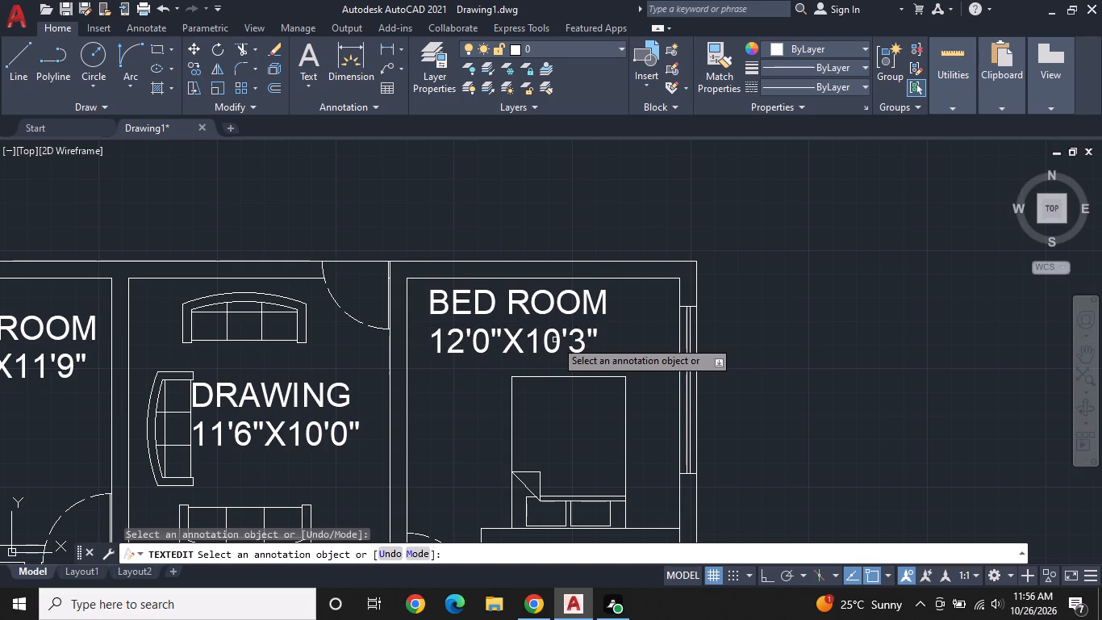
Change the name line of the label in the northern of the two east toilets to TOILET.
middle_drag(555, 340, 530, 185)
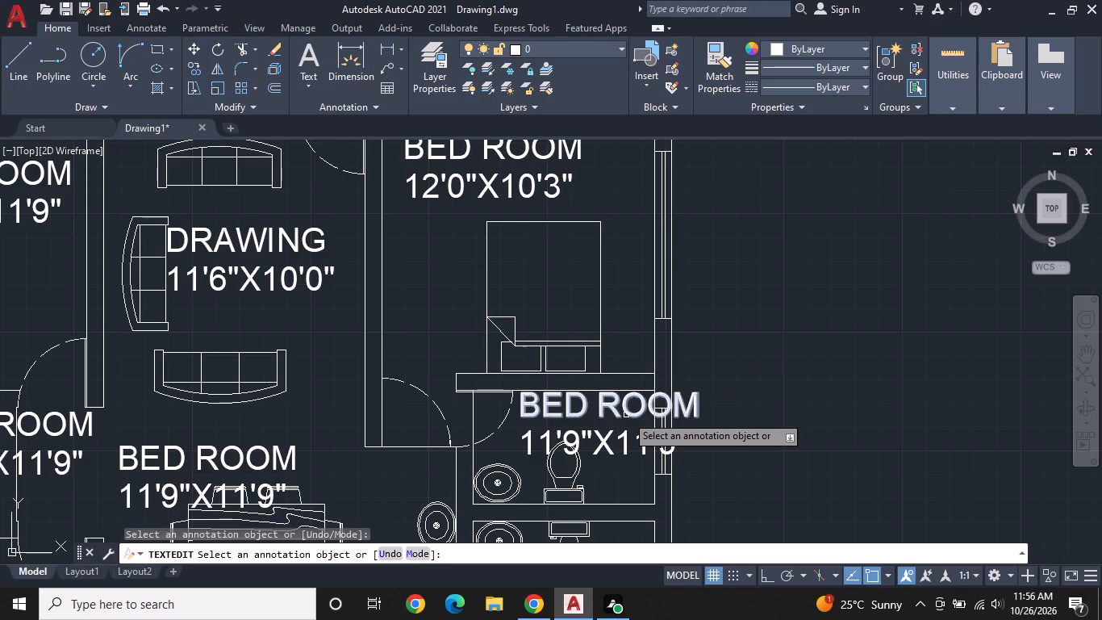
click(626, 415)
key(BackSpace)
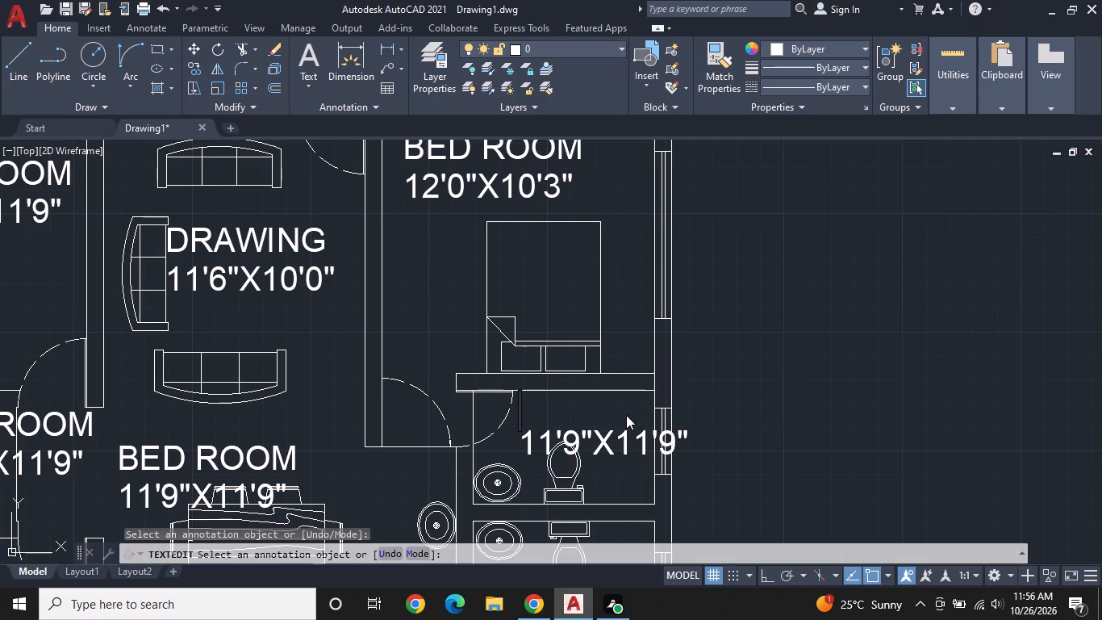
text(TOILE)
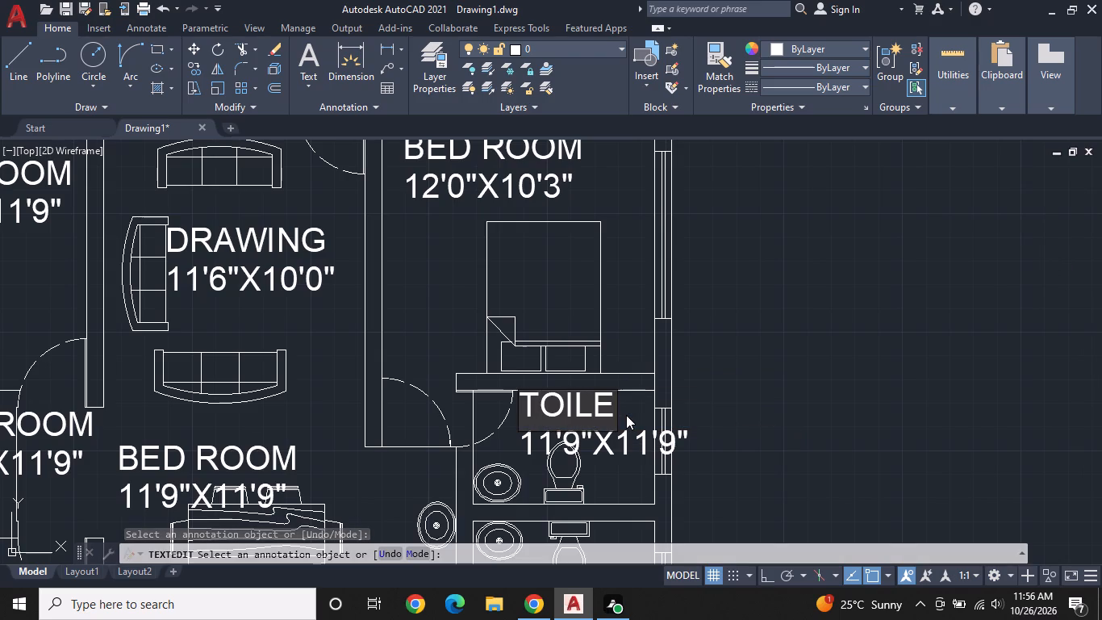
key(t)
key(Return)
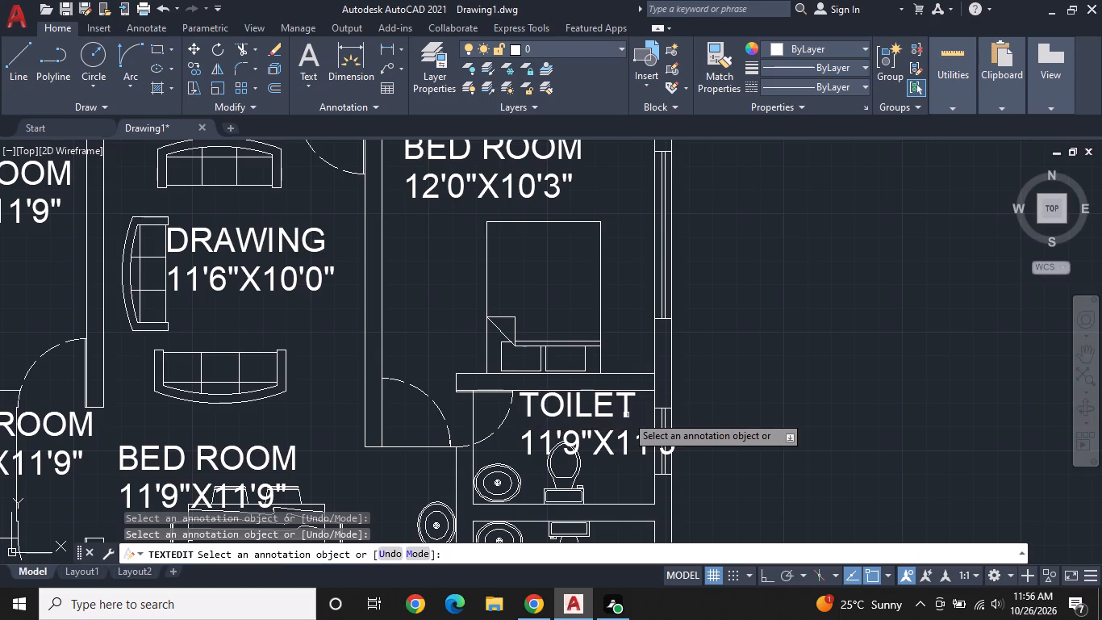
Change the size line under TOILET in the northern of the two east toilets to 8'0"X5'0".
click(620, 438)
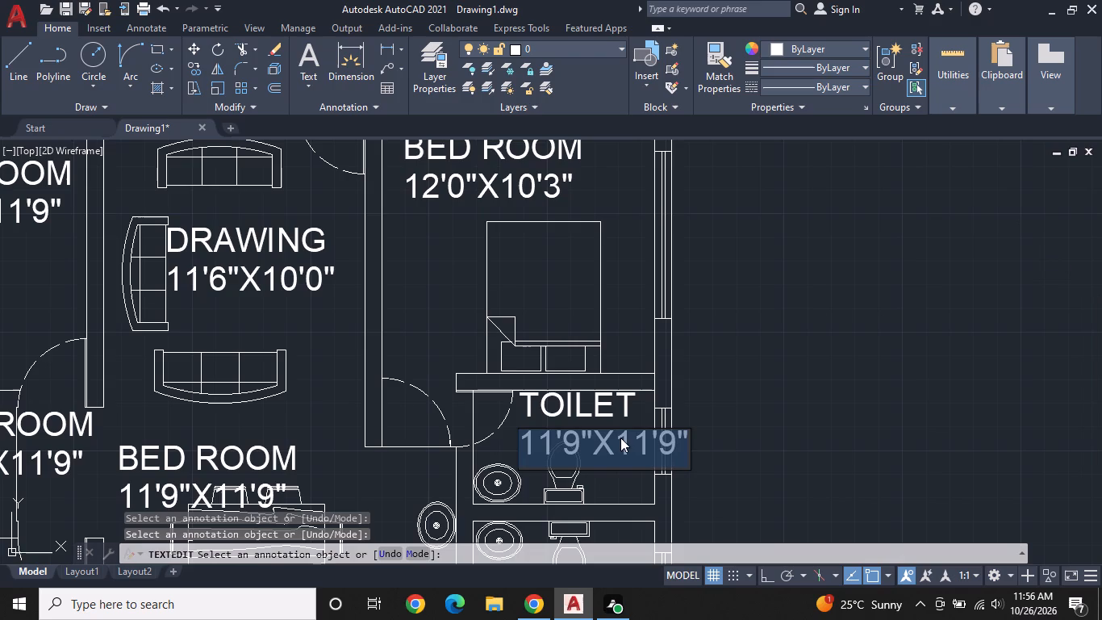
key(BackSpace)
text(8'0"X)
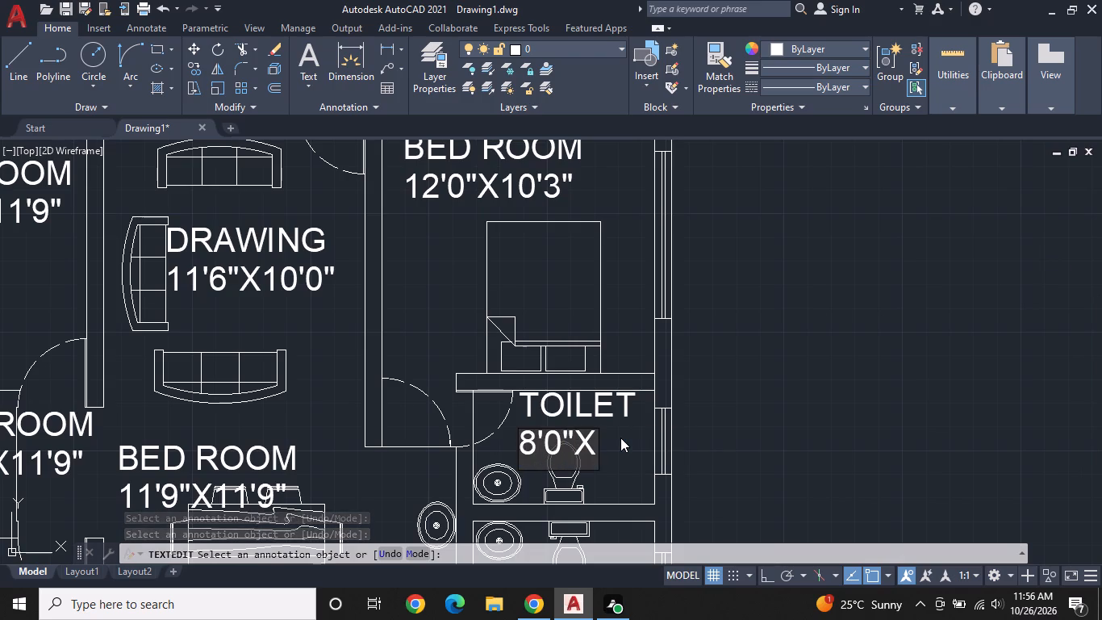
text(5')
text(0")
key(Return)
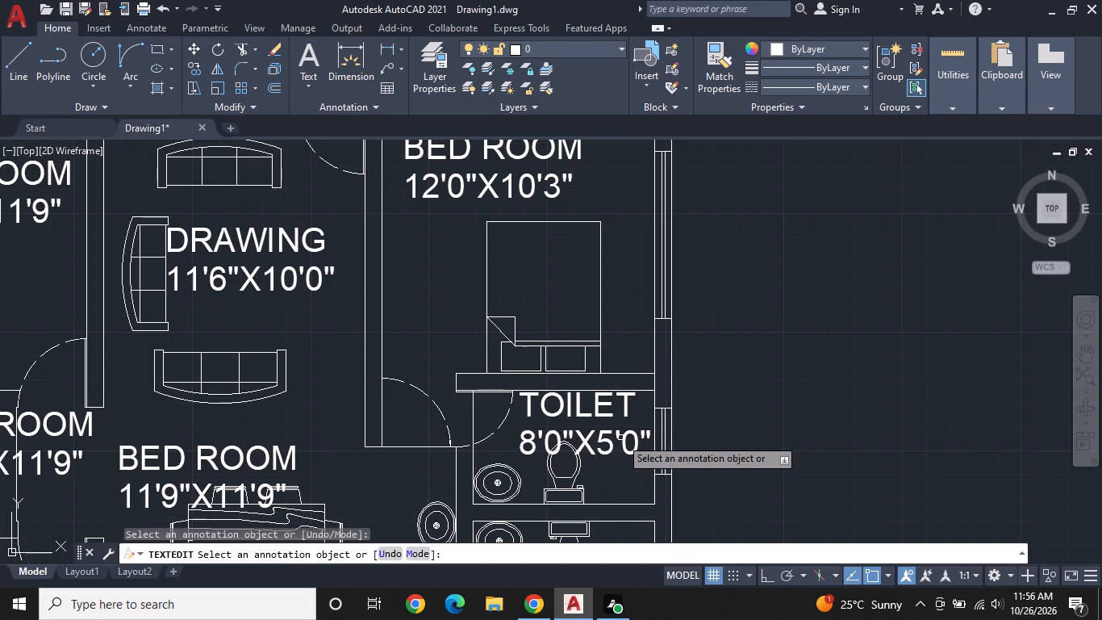
Change the name line of the label in the southern of the two east toilets to TOILET.
scroll(610, 435, down, 1)
middle_drag(610, 435, 581, 248)
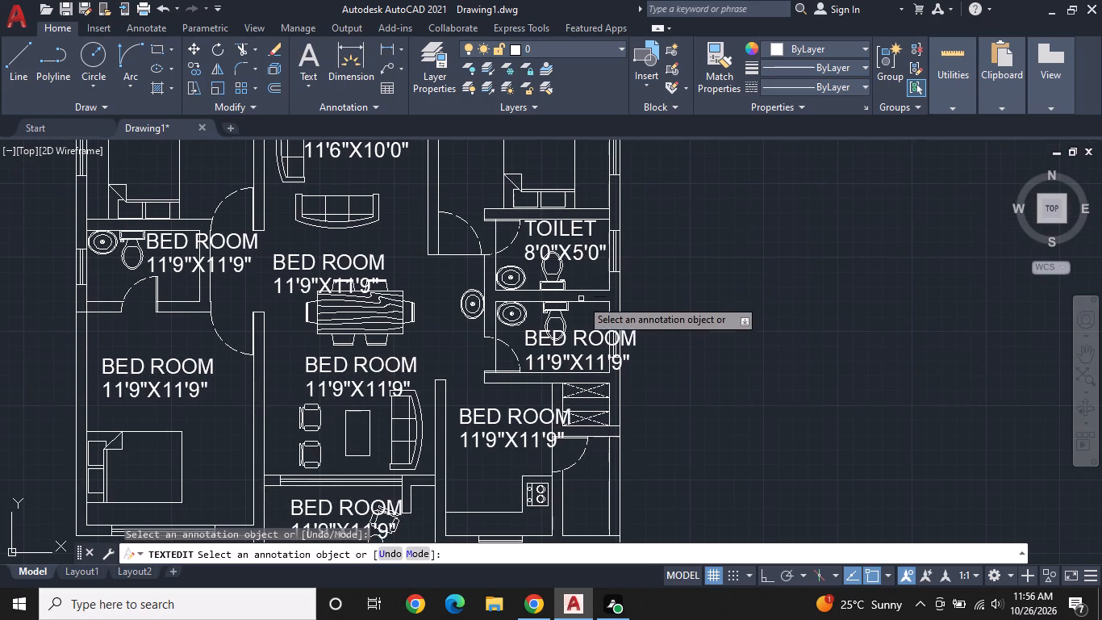
scroll(581, 316, up, 1)
click(584, 350)
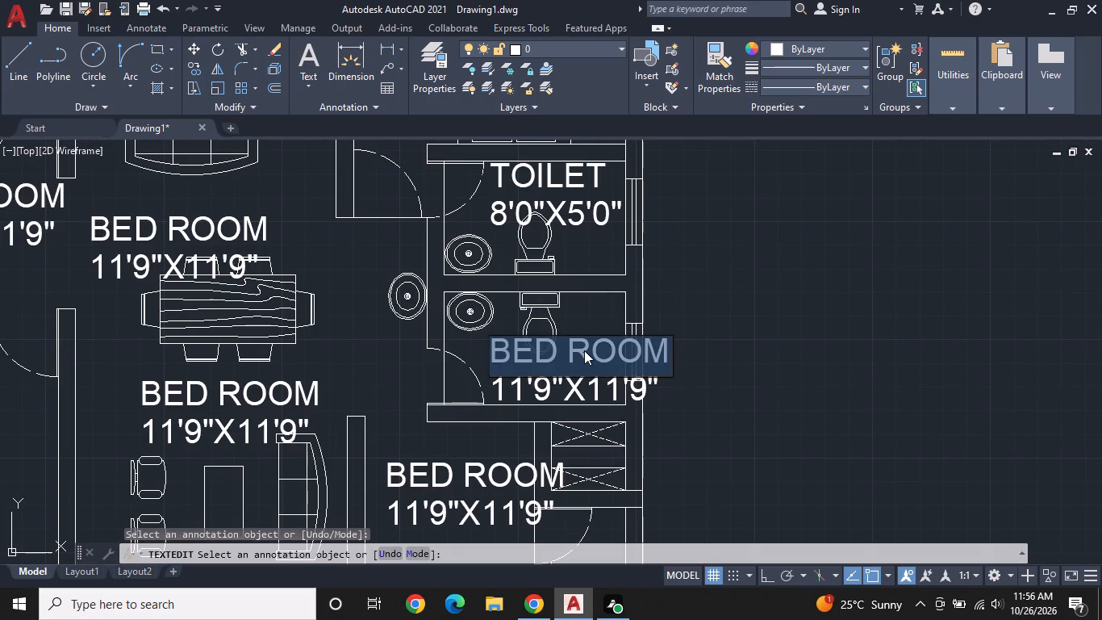
key(BackSpace)
text(TOILET)
key(Return)
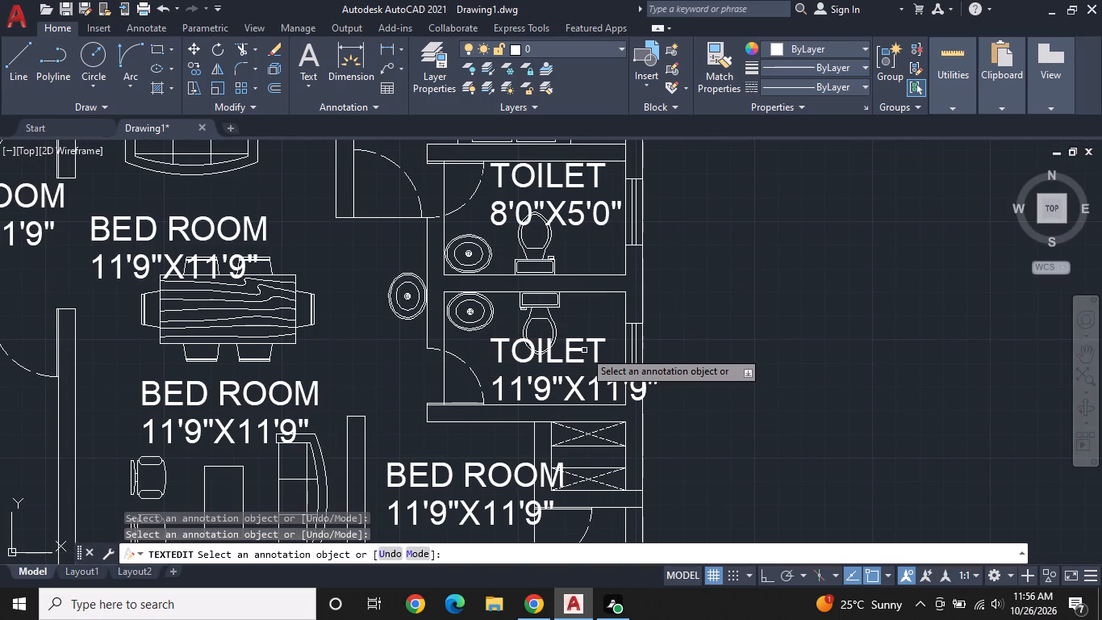
Change the size line of the southern east toilet's label to 8'0"X5'0".
click(574, 391)
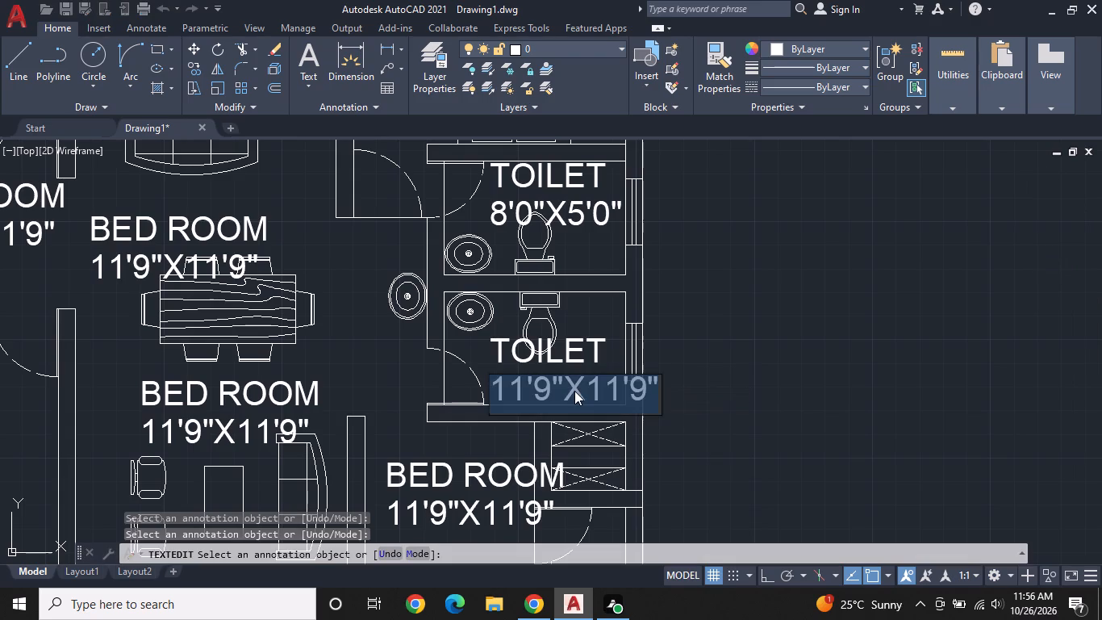
key(BackSpace)
text(8'0)
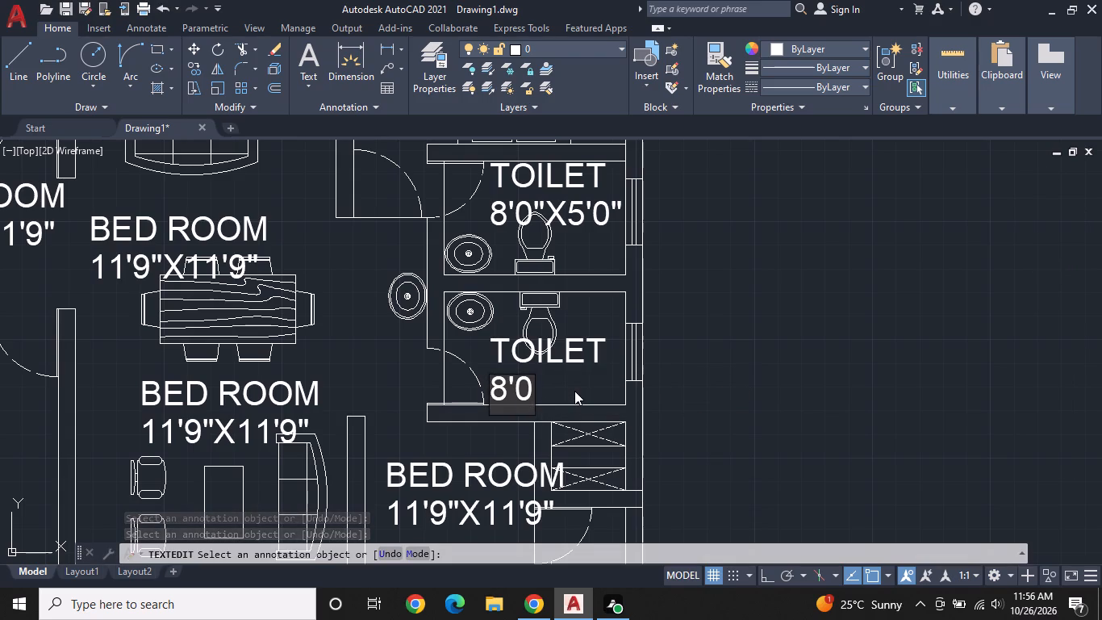
key(BackSpace)
key(BackSpace)
key(BackSpace)
text(8'0"X)
text(5'0")
key(Return)
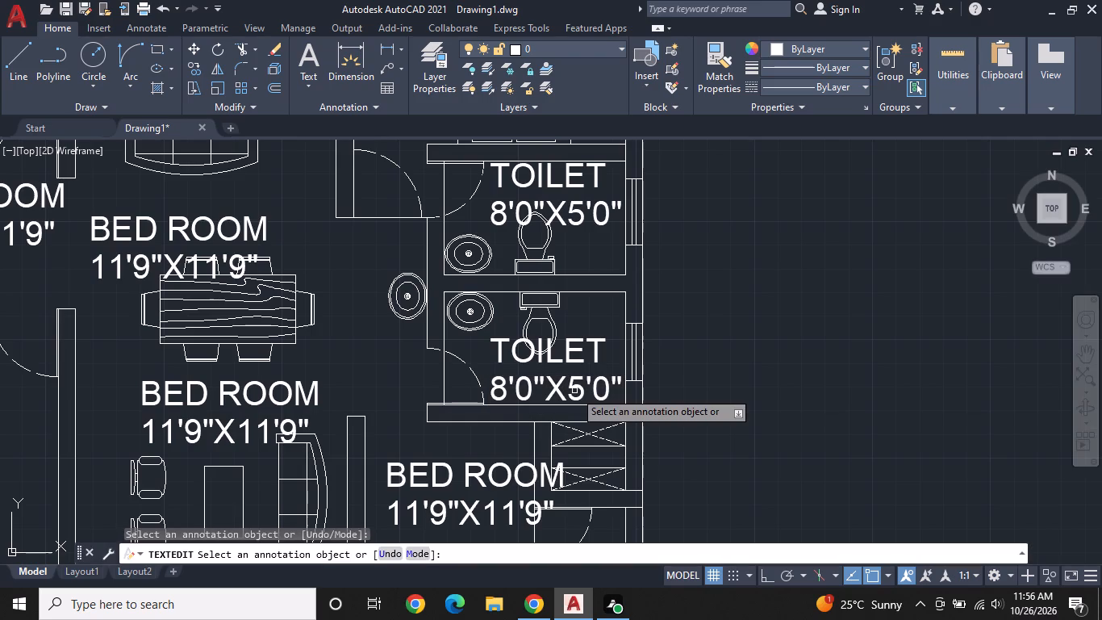
Change the name line of the label in the room with the stove, south of the toilets, to KITCHEN.
middle_drag(572, 393, 557, 171)
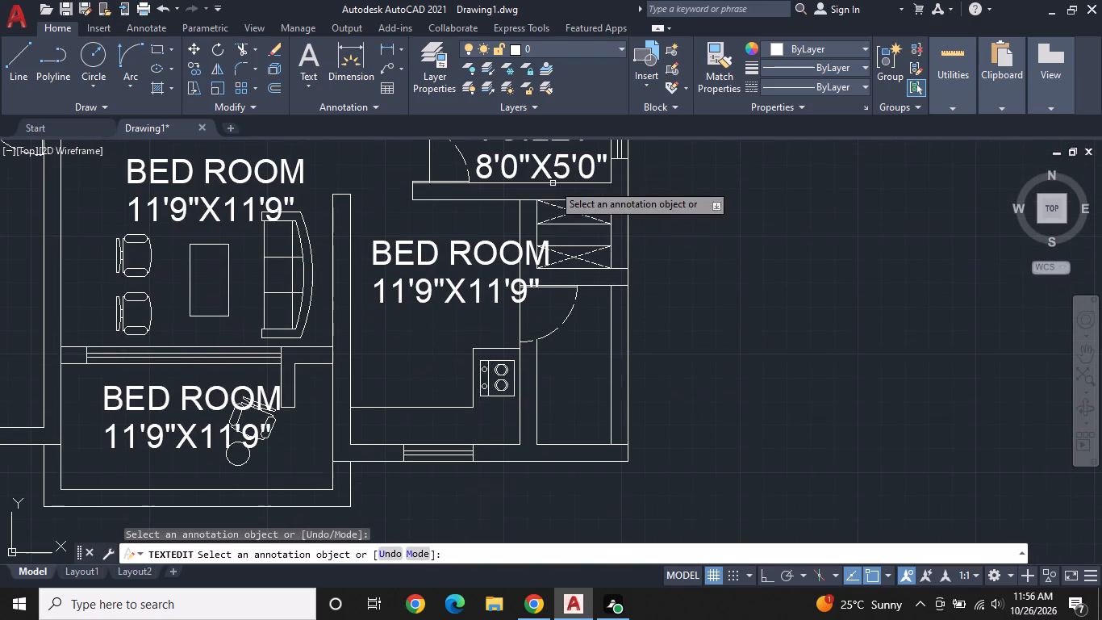
click(503, 258)
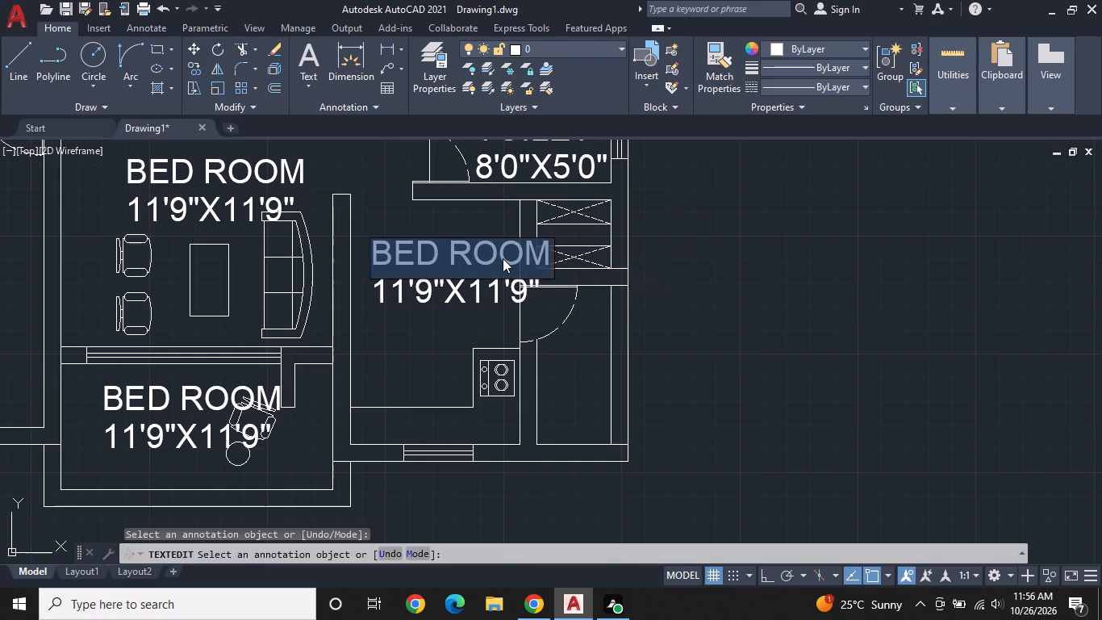
key(BackSpace)
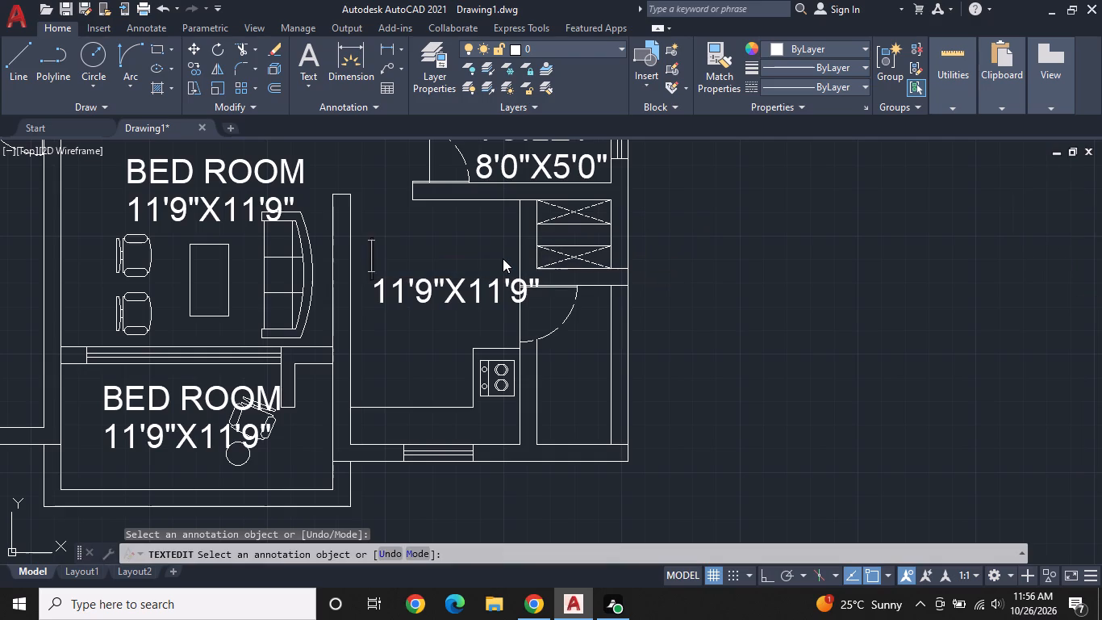
text(KITCHEN)
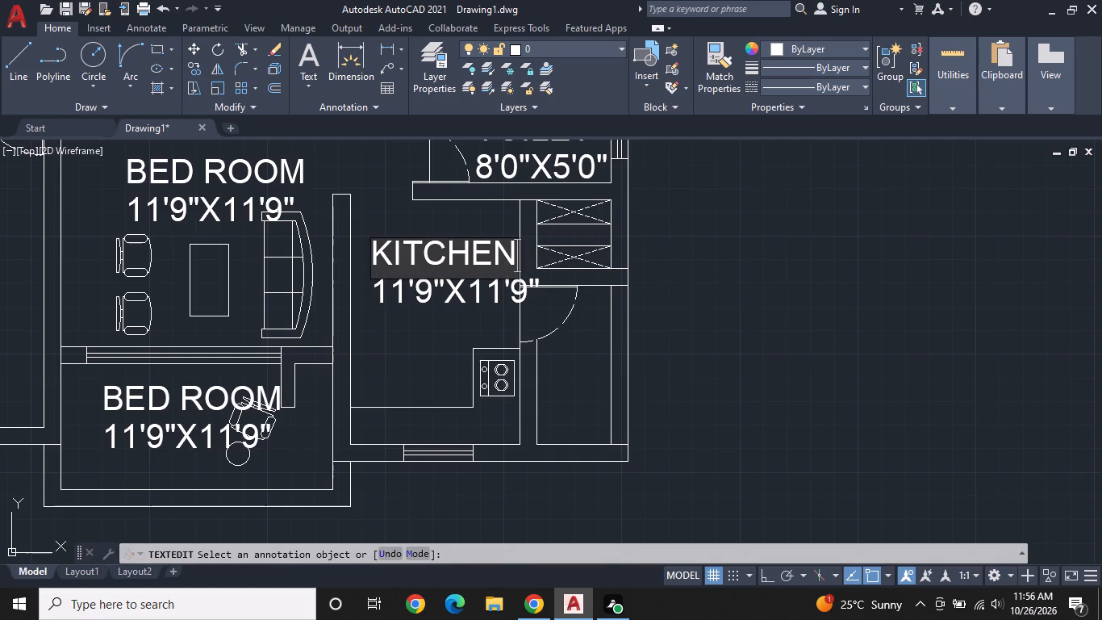
key(Return)
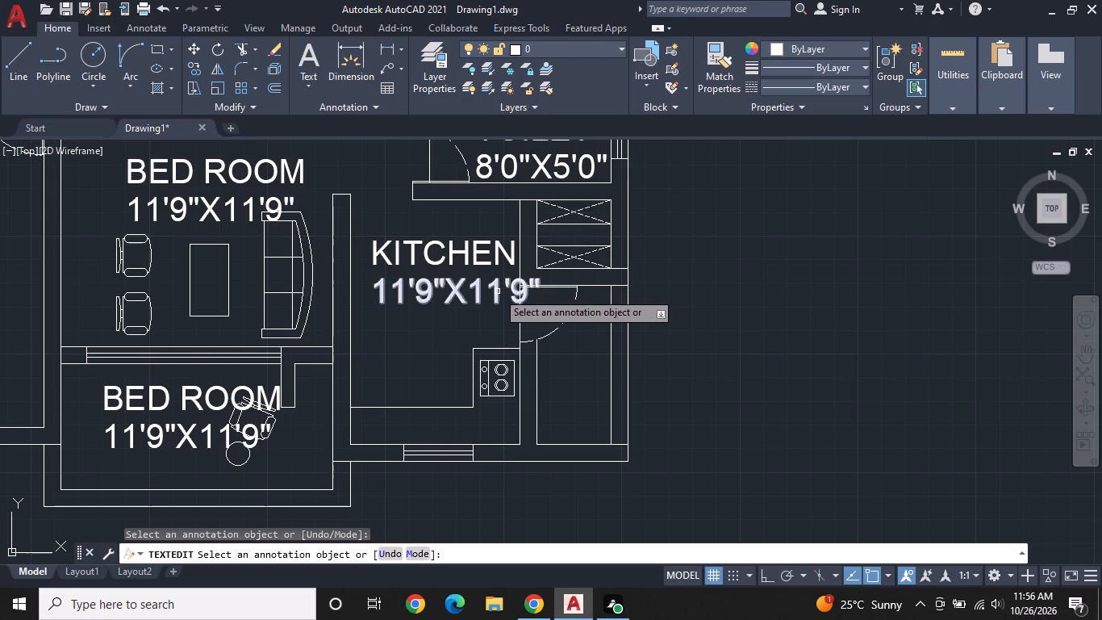
Change the size line under KITCHEN to 7'6"X11'0".
click(497, 291)
key(BackSpace)
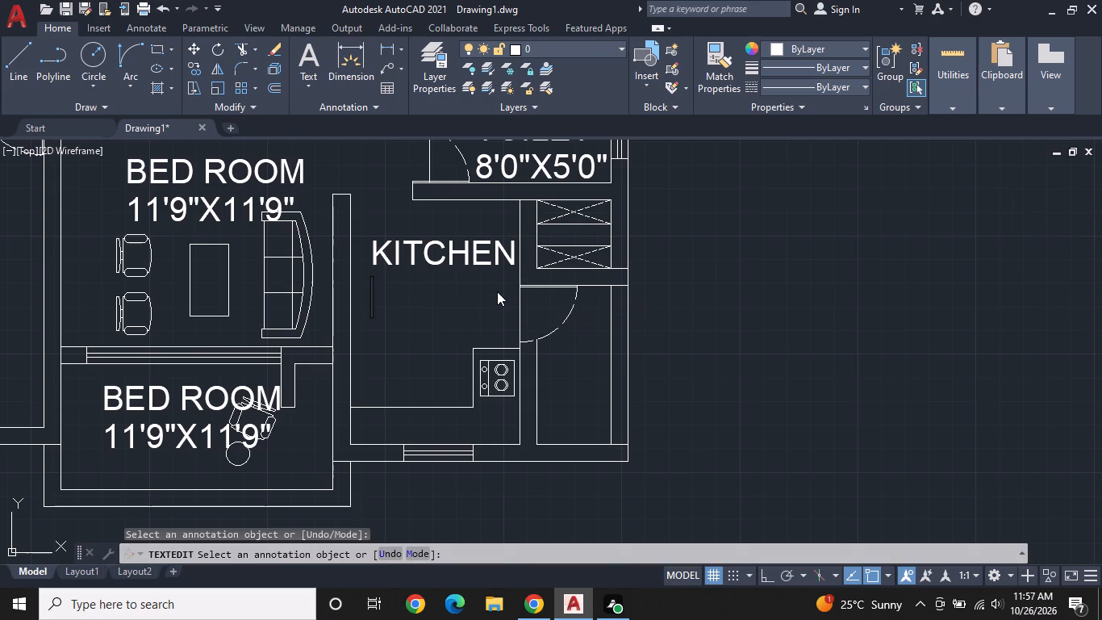
text(7'6"X)
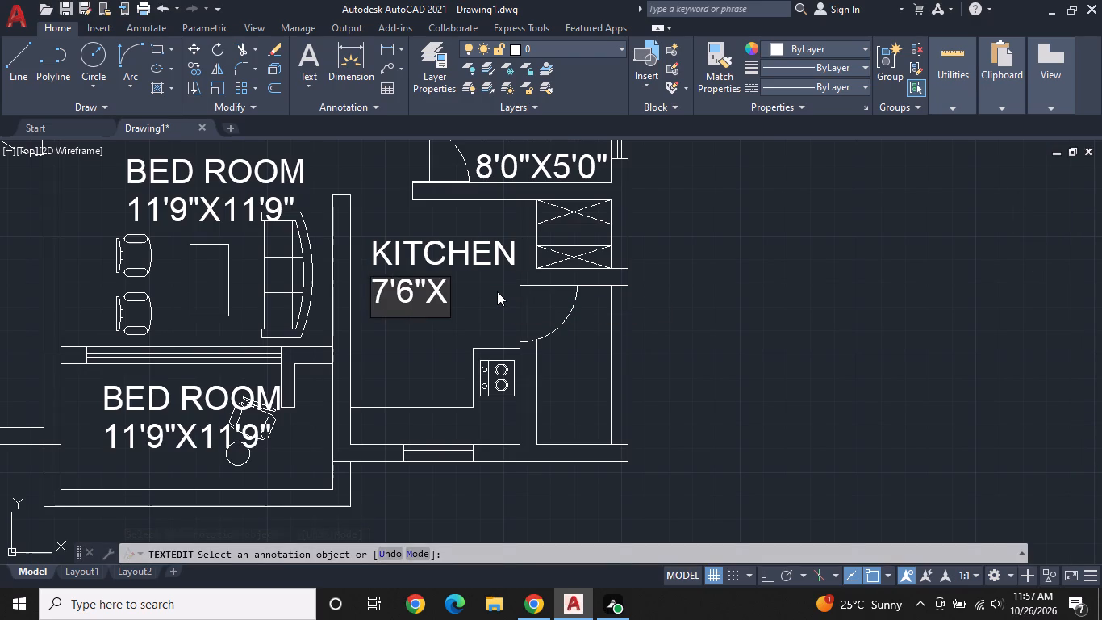
text(11'0")
key(Return)
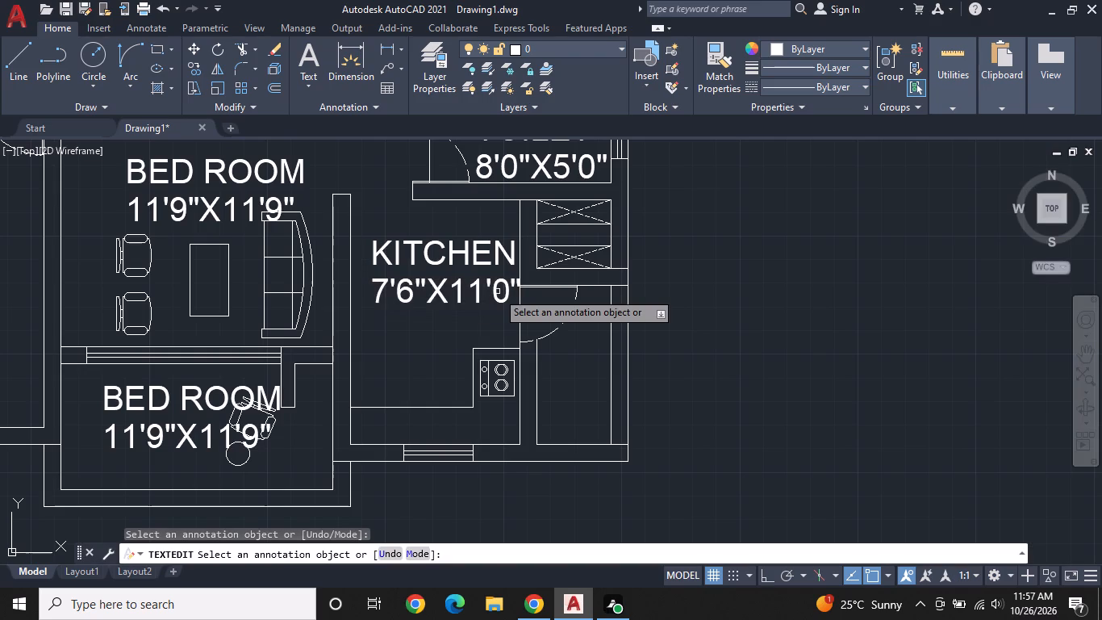
Change the name line of the label in the southern projecting space with the single chair to BALCONY.
middle_drag(423, 305, 657, 249)
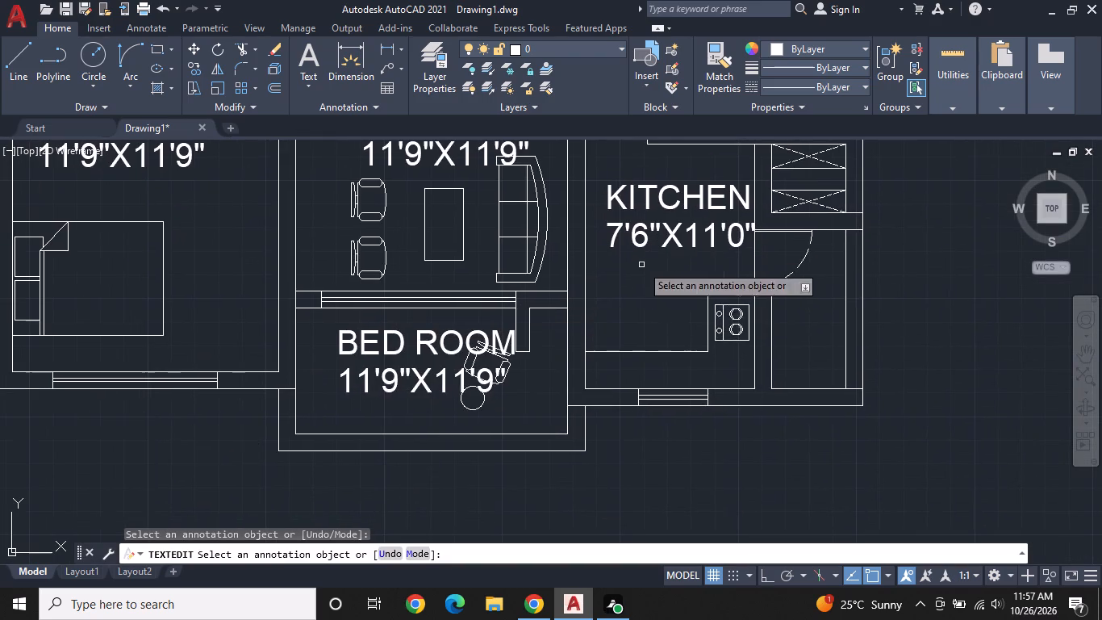
click(454, 340)
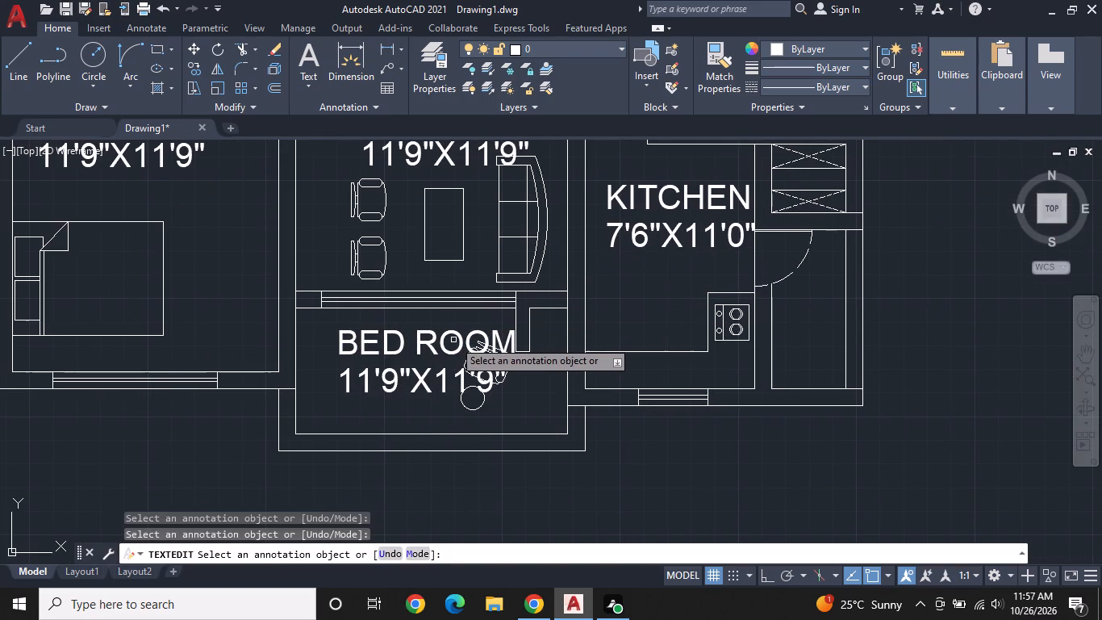
click(457, 335)
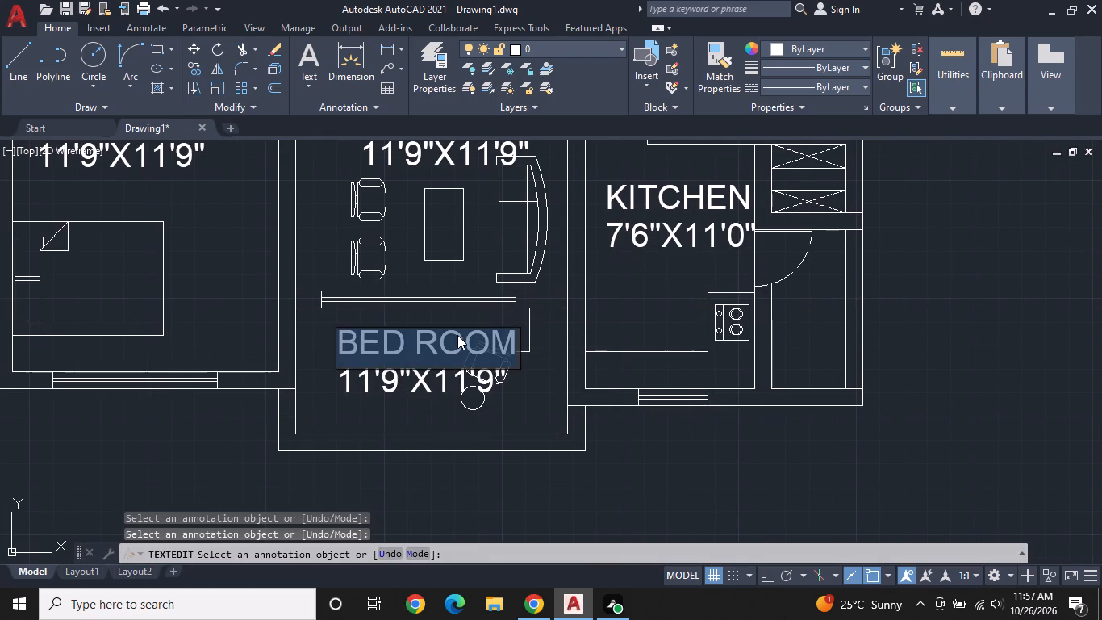
key(BackSpace)
text(BALCONY)
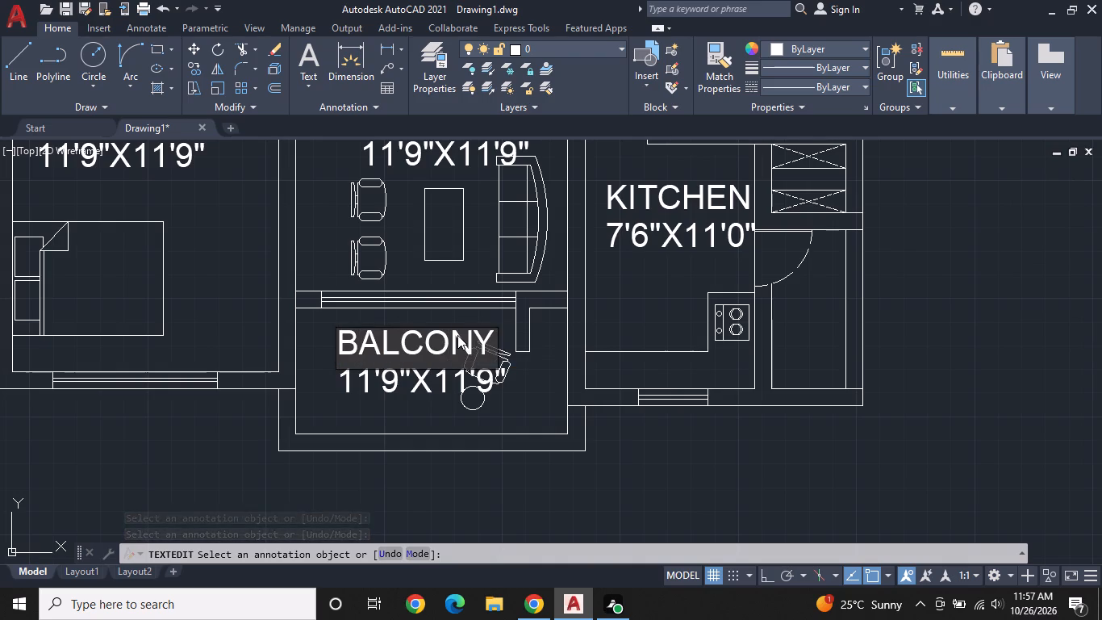
key(Return)
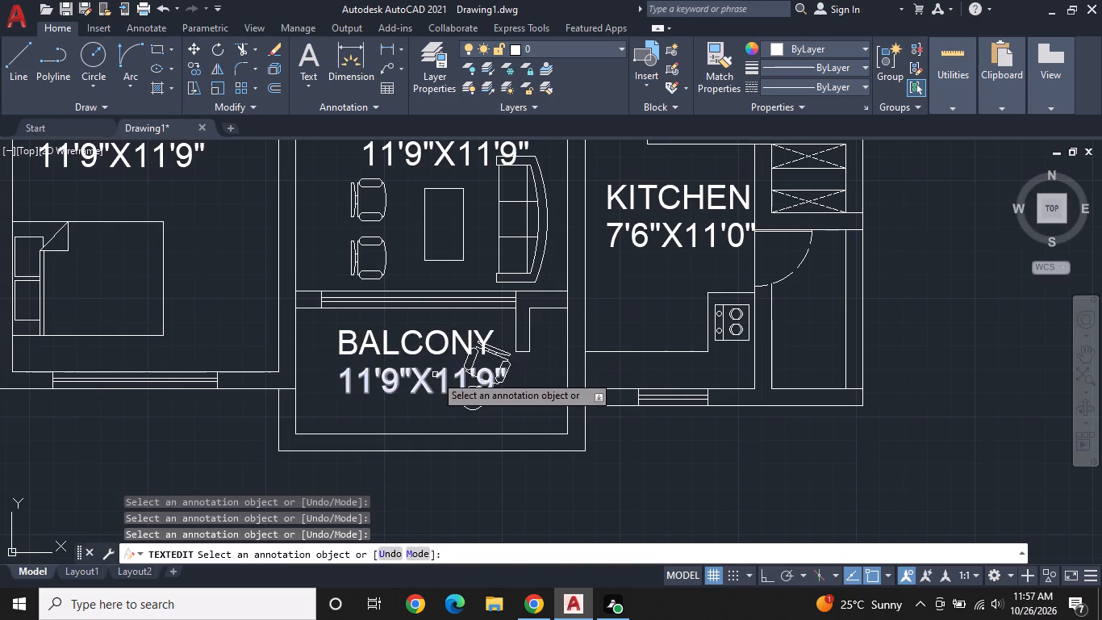
Change the size line under BALCONY to 11'6"X5'6".
click(435, 375)
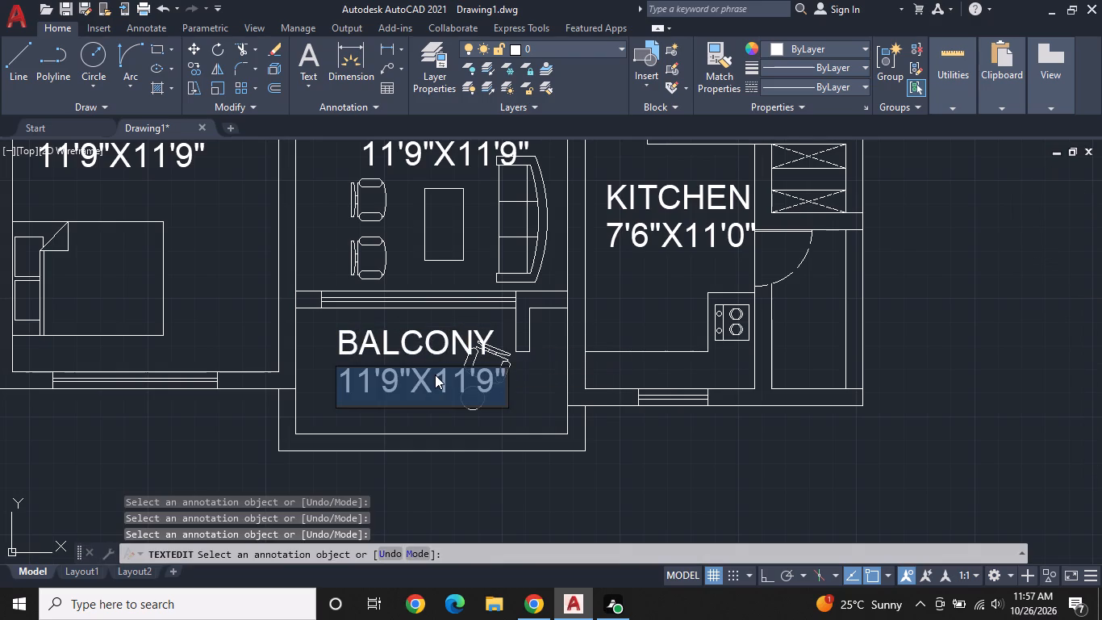
key(BackSpace)
key(2)
key(BackSpace)
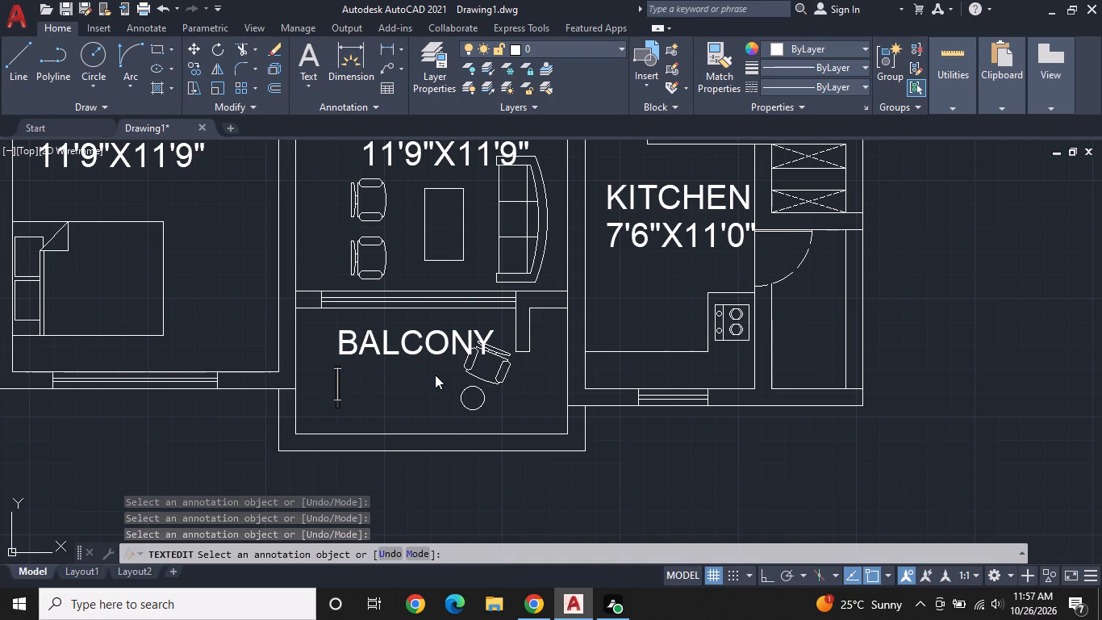
text(11)
text('+)
key(BackSpace)
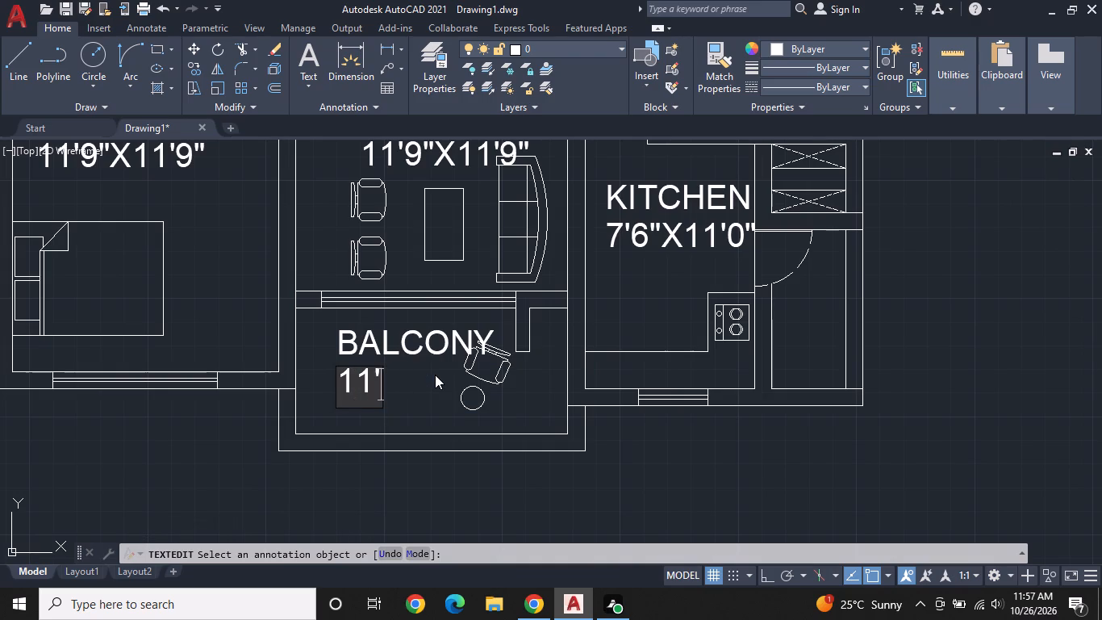
text(6"X)
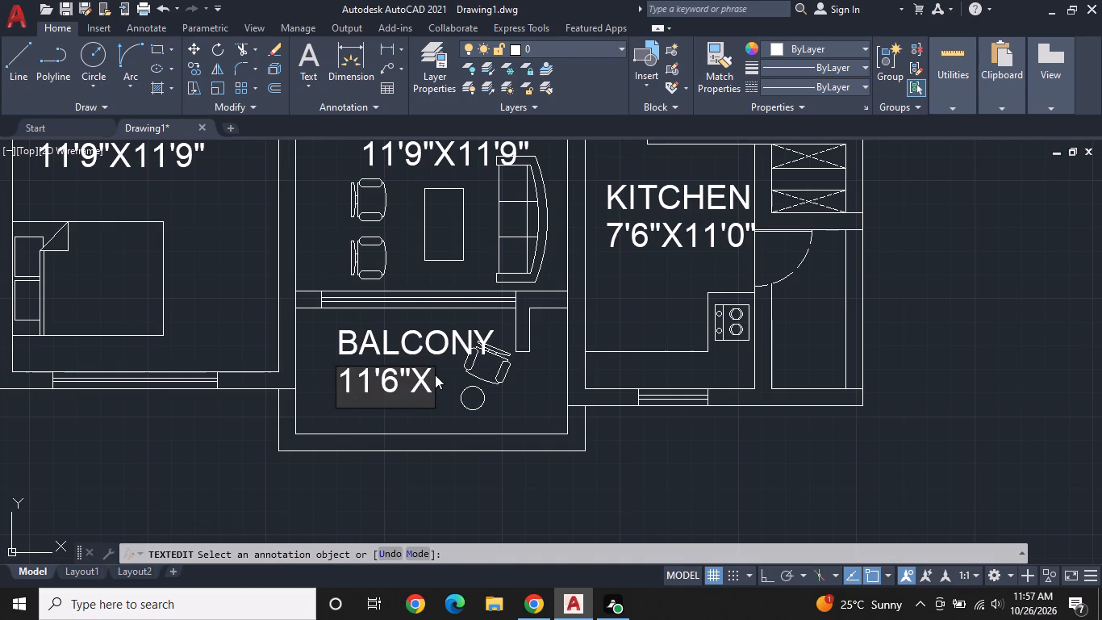
key(4)
key(BackSpace)
text(5'6")
key(Return)
Change the name line of the label in the sitting area just north of the balcony to LIVING.
middle_drag(383, 307, 421, 393)
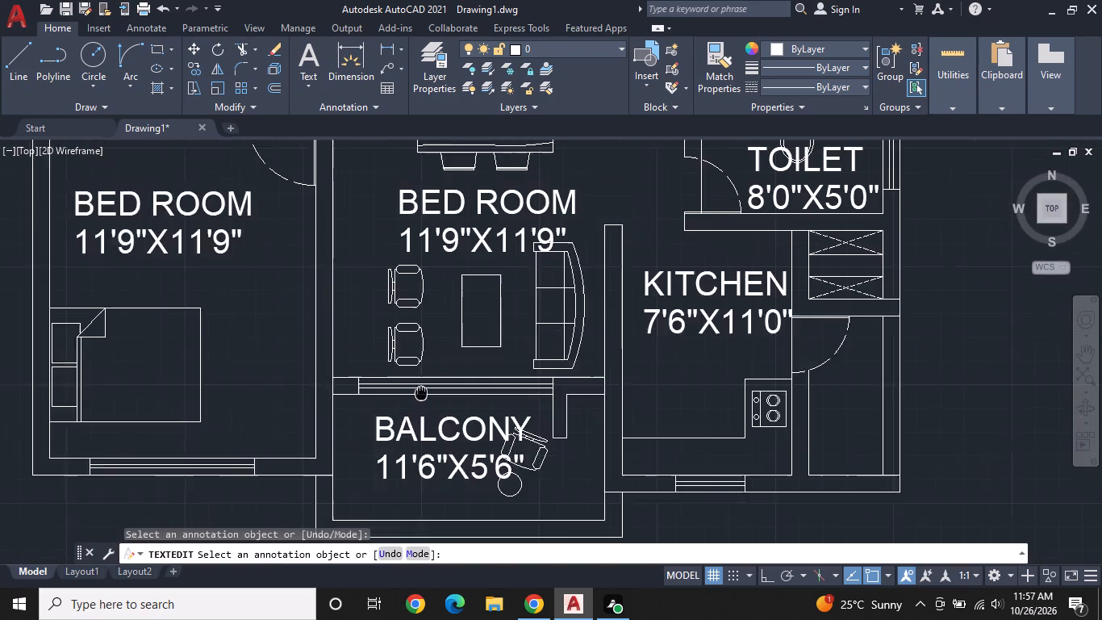
middle_drag(421, 393, 516, 382)
middle_drag(577, 222, 551, 312)
click(570, 278)
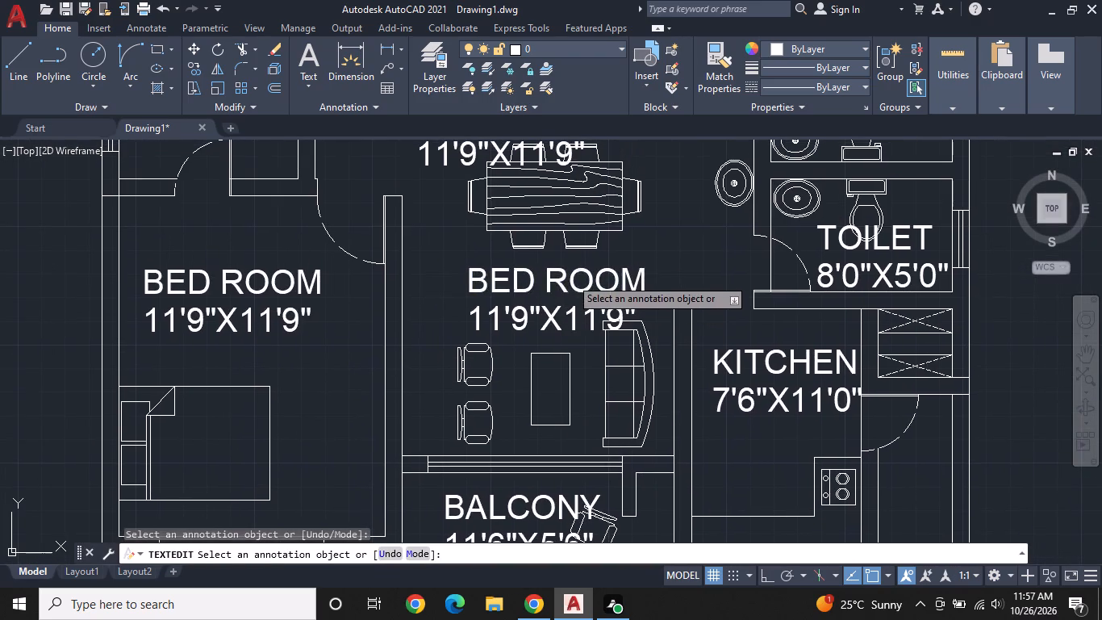
key(BackSpace)
text(LIVING)
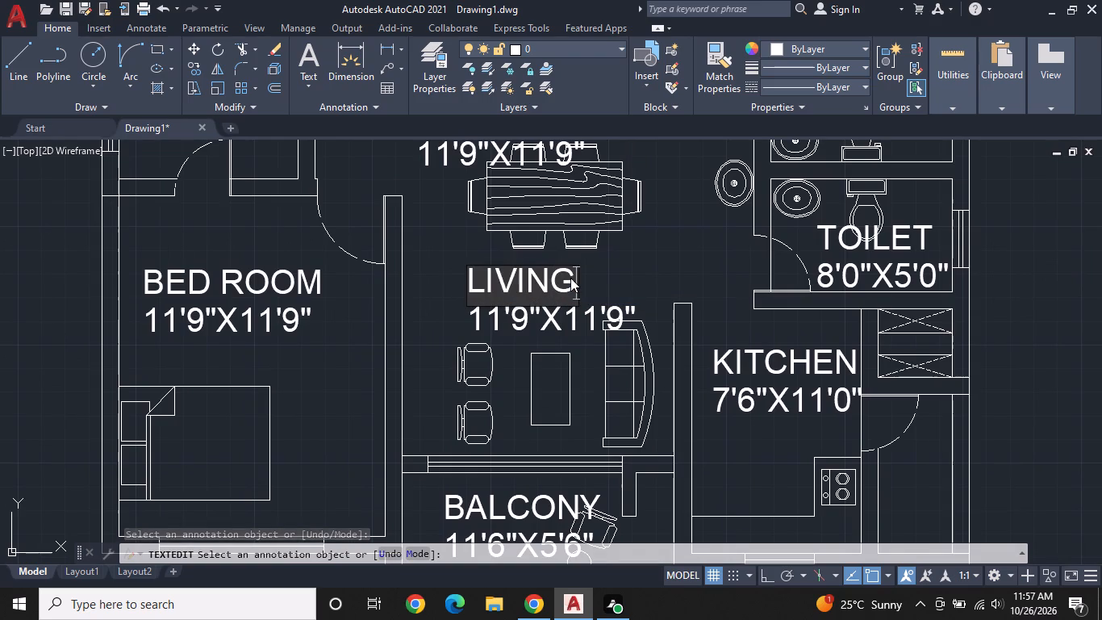
key(Return)
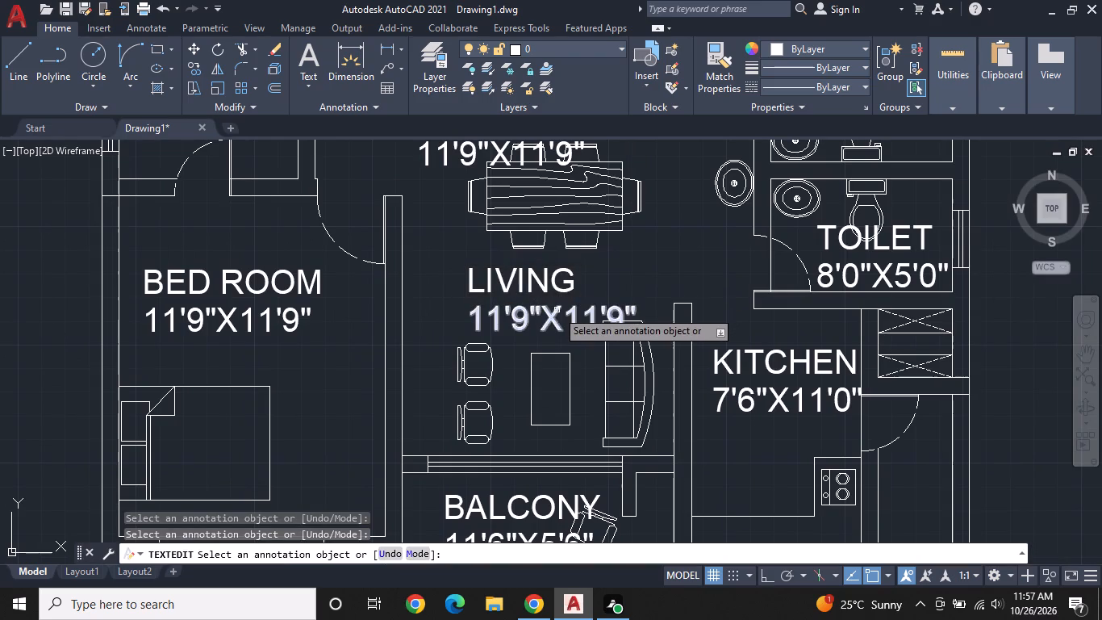
Change the size line under LIVING to 11'6"X10'0".
click(557, 310)
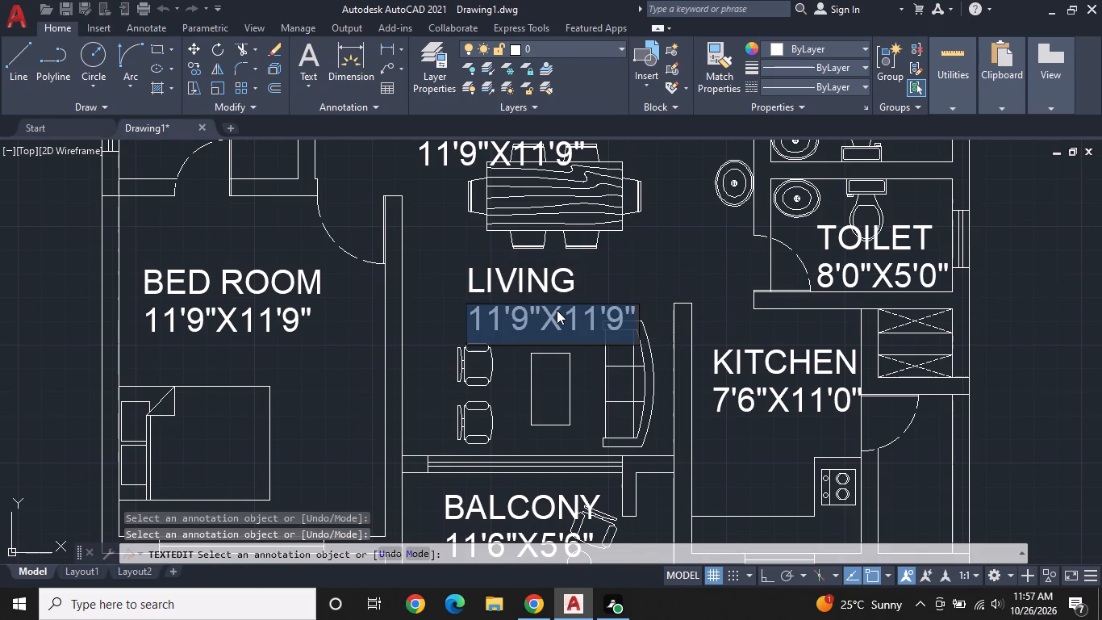
key(BackSpace)
text(11')
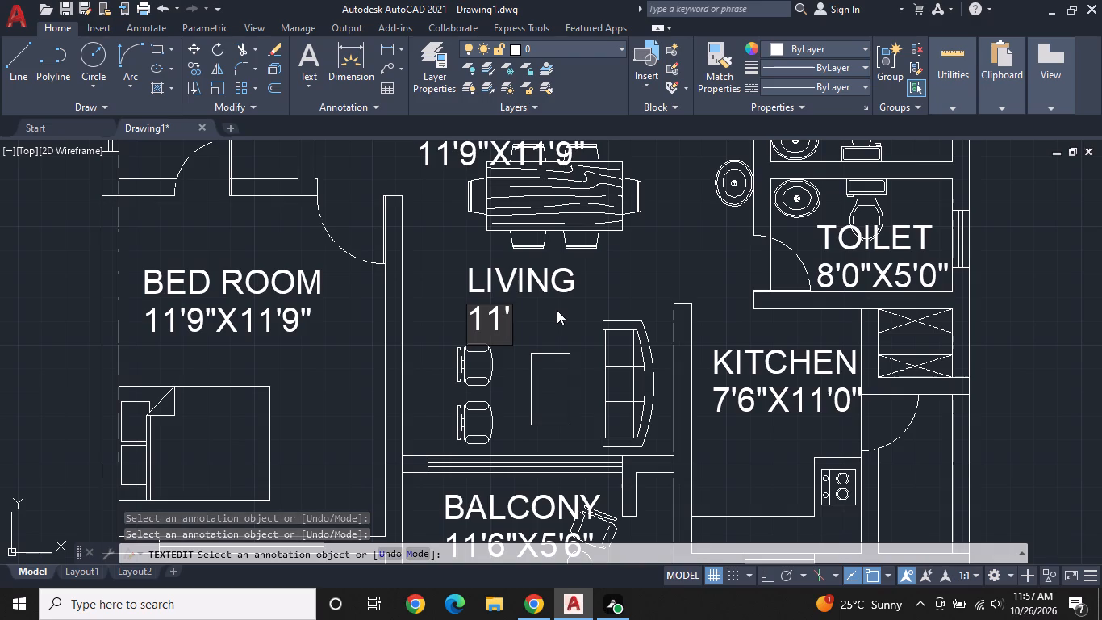
text(6"X)
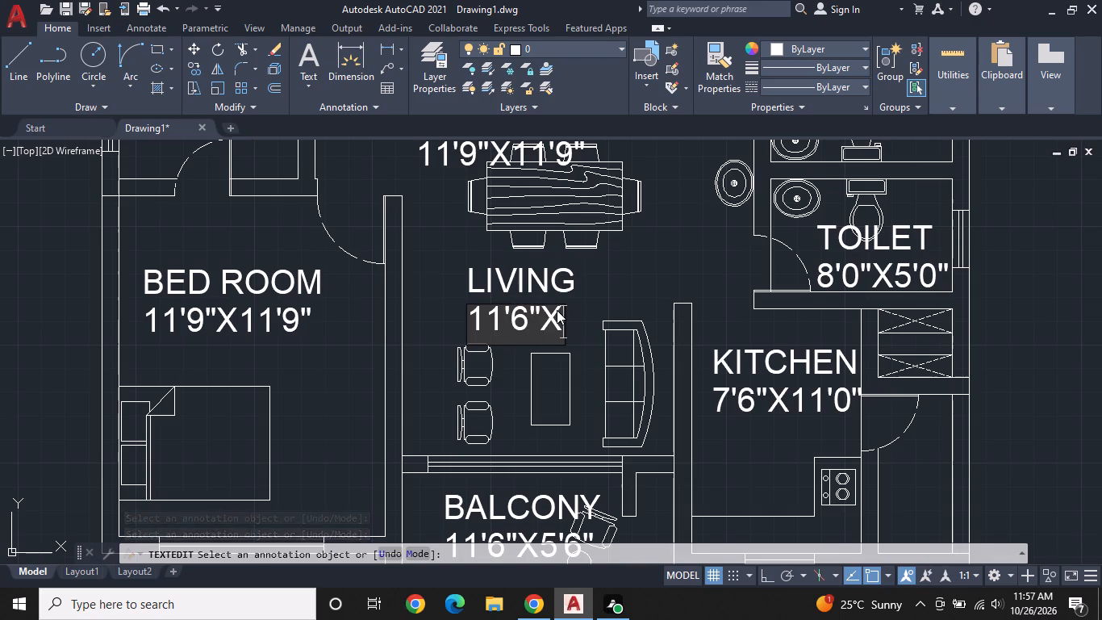
key(Up)
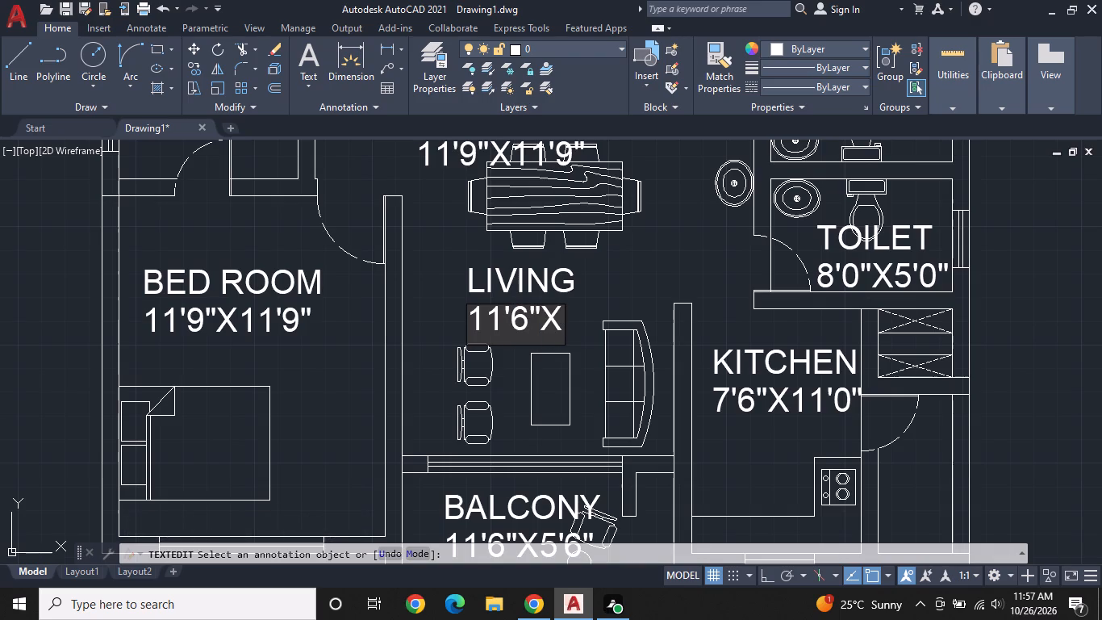
text(10)
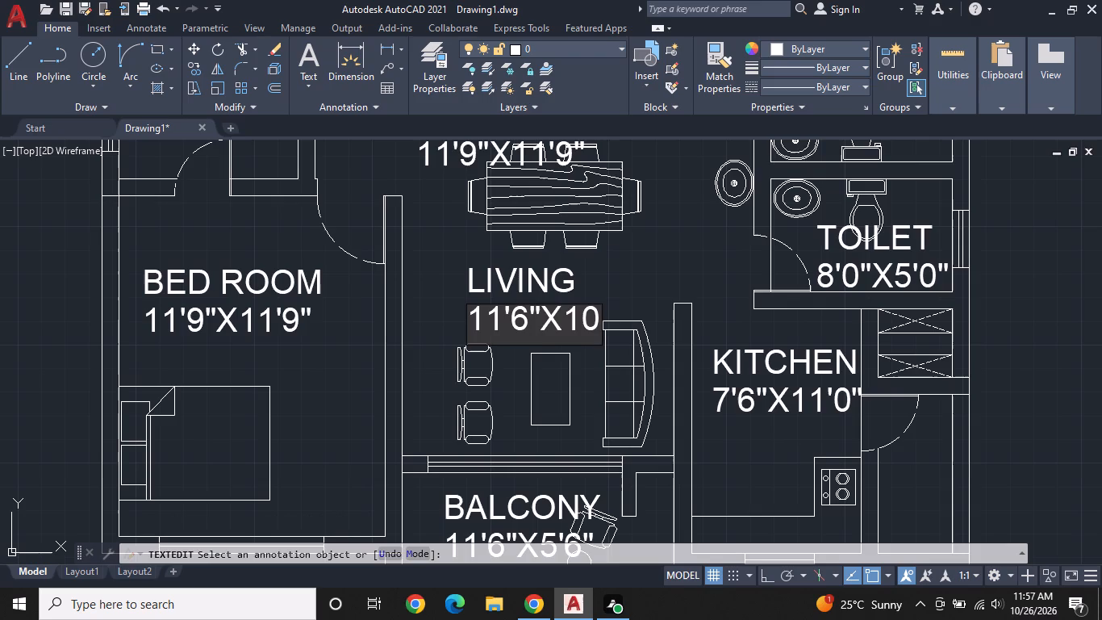
text('0")
key(Return)
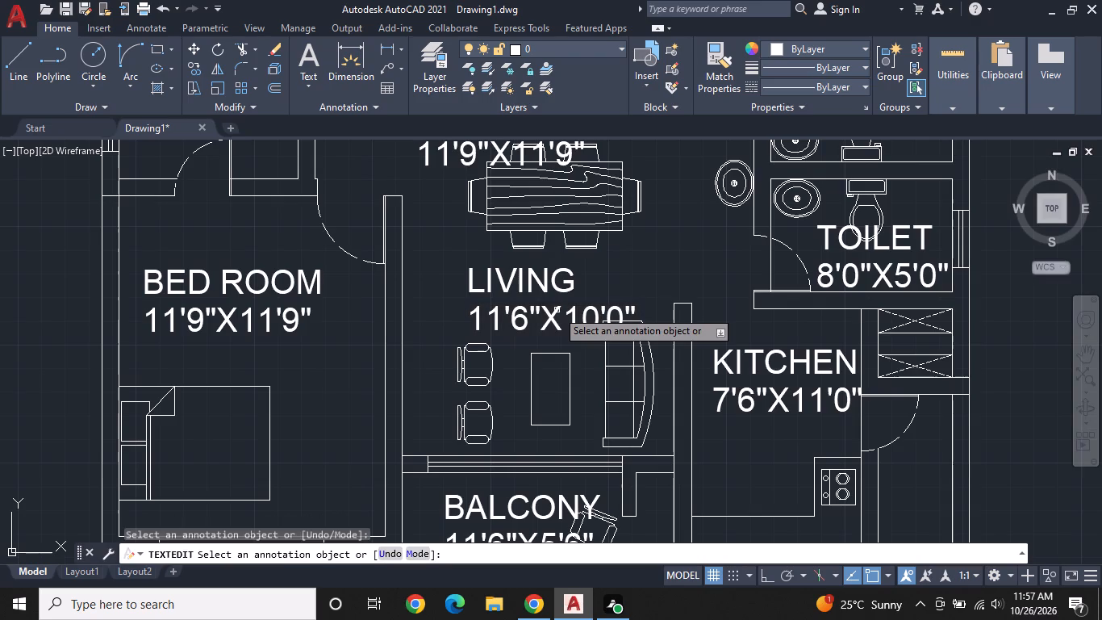
Change the name line of the BED ROOM label just above the dining table to DINING.
middle_drag(548, 320, 548, 400)
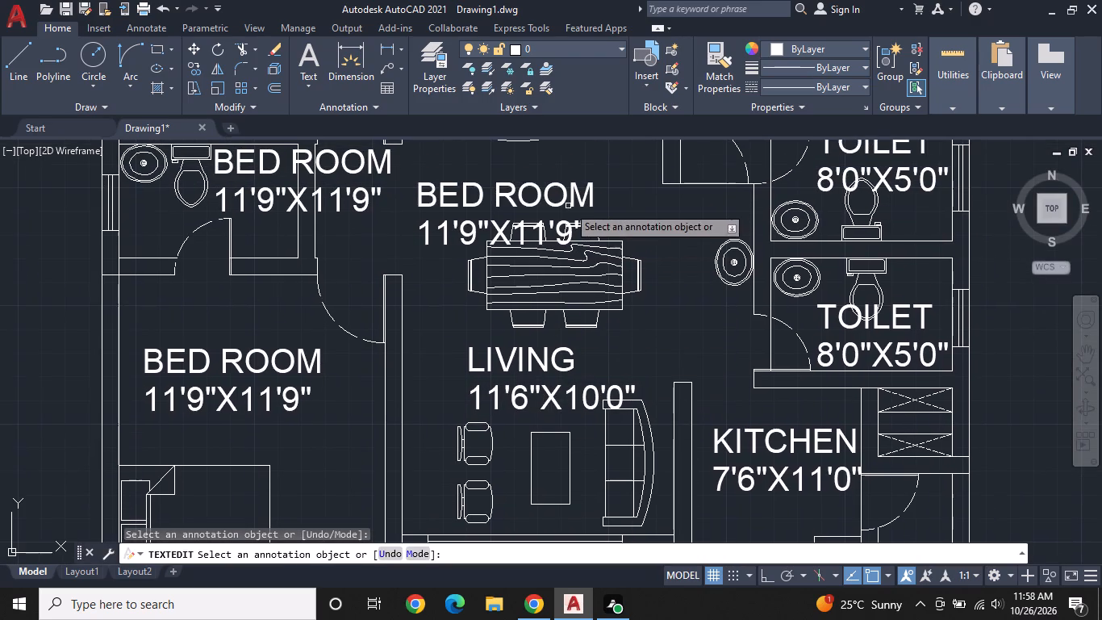
click(570, 187)
key(BackSpace)
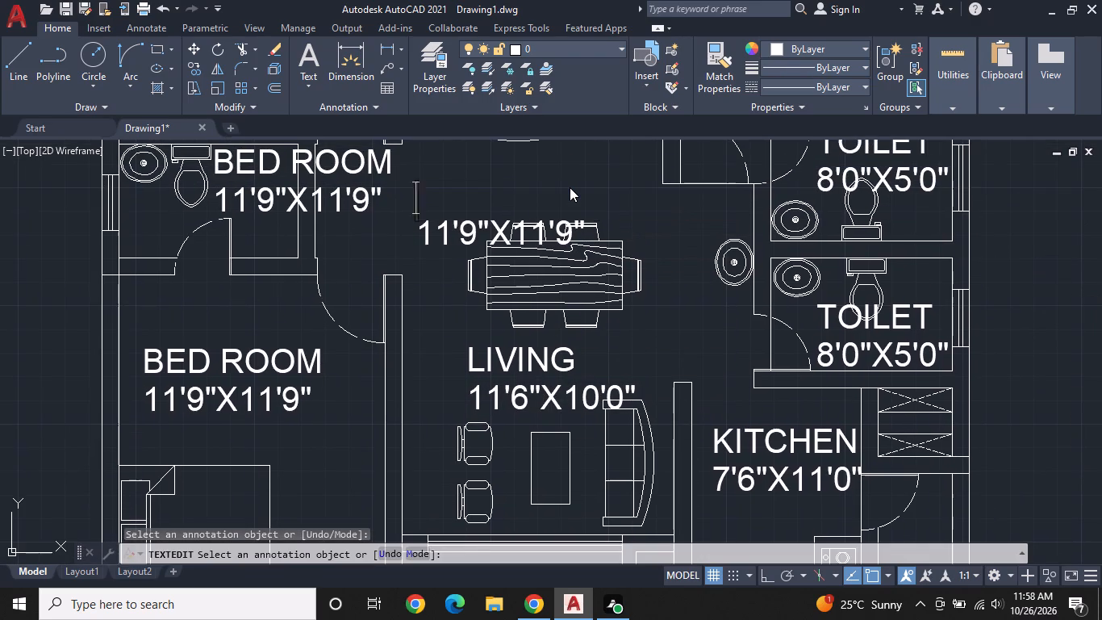
text(DIM)
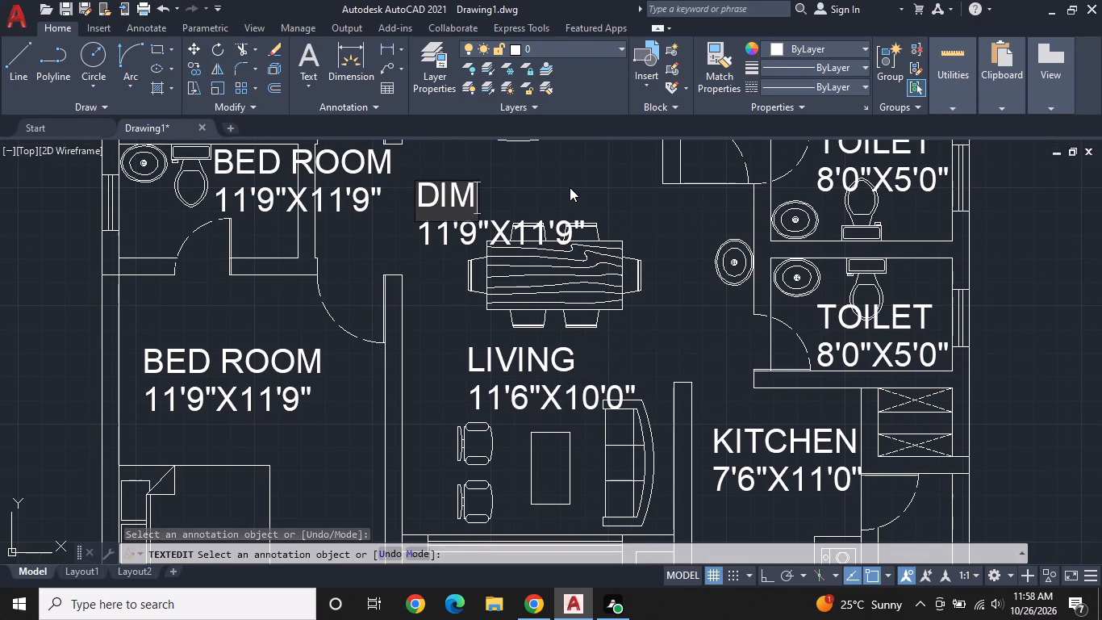
key(BackSpace)
text(NING)
key(Return)
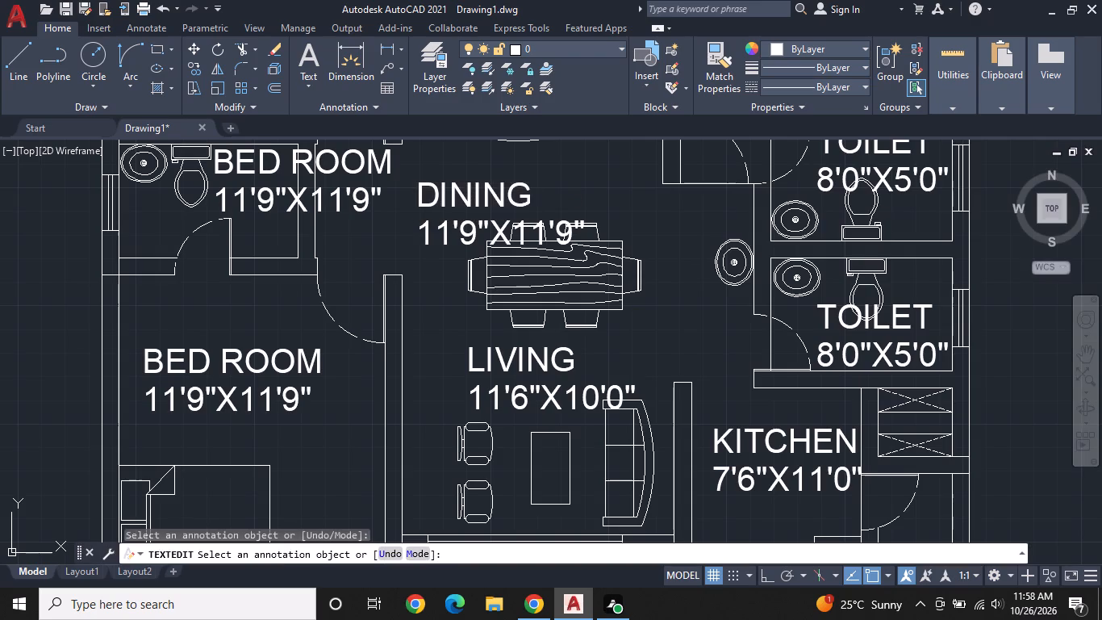
Change the size line under DINING to 11'6"X9'9".
click(473, 231)
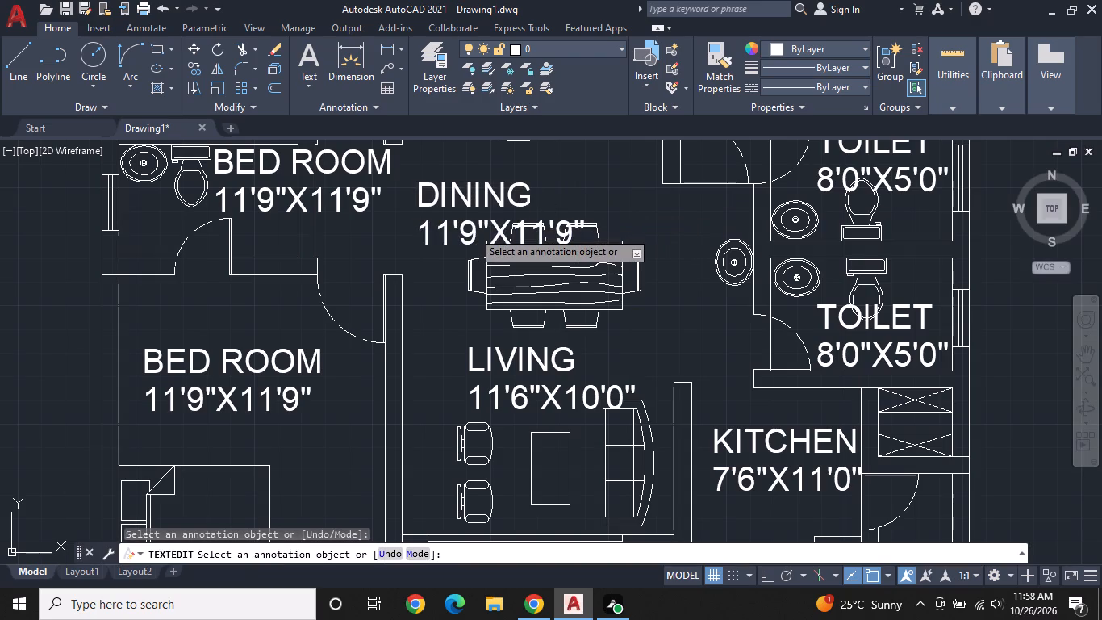
key(BackSpace)
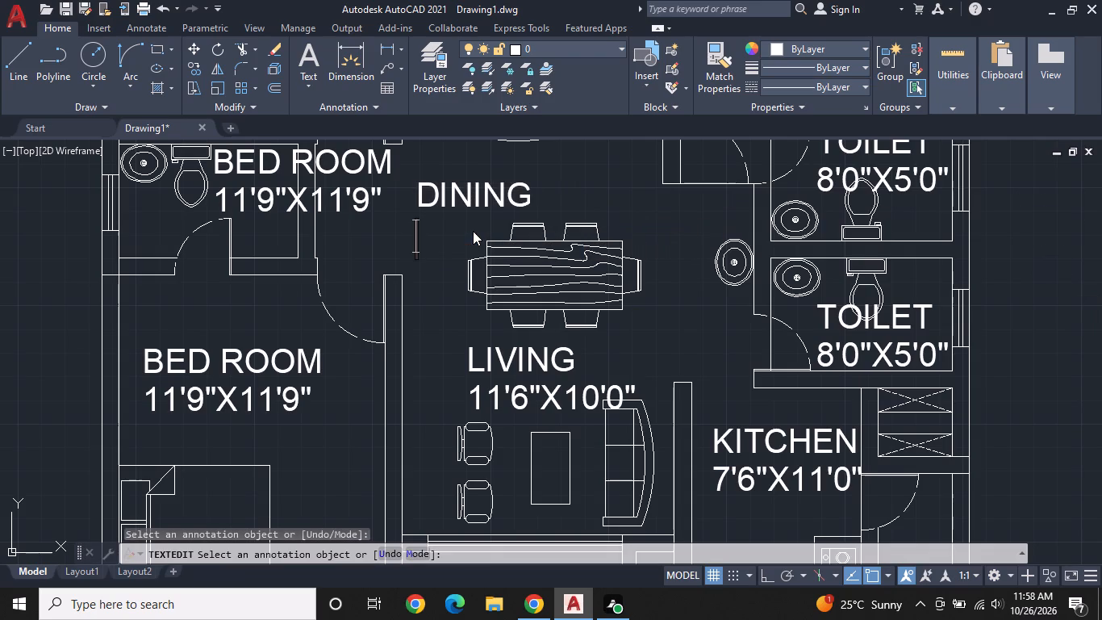
text(11'6")
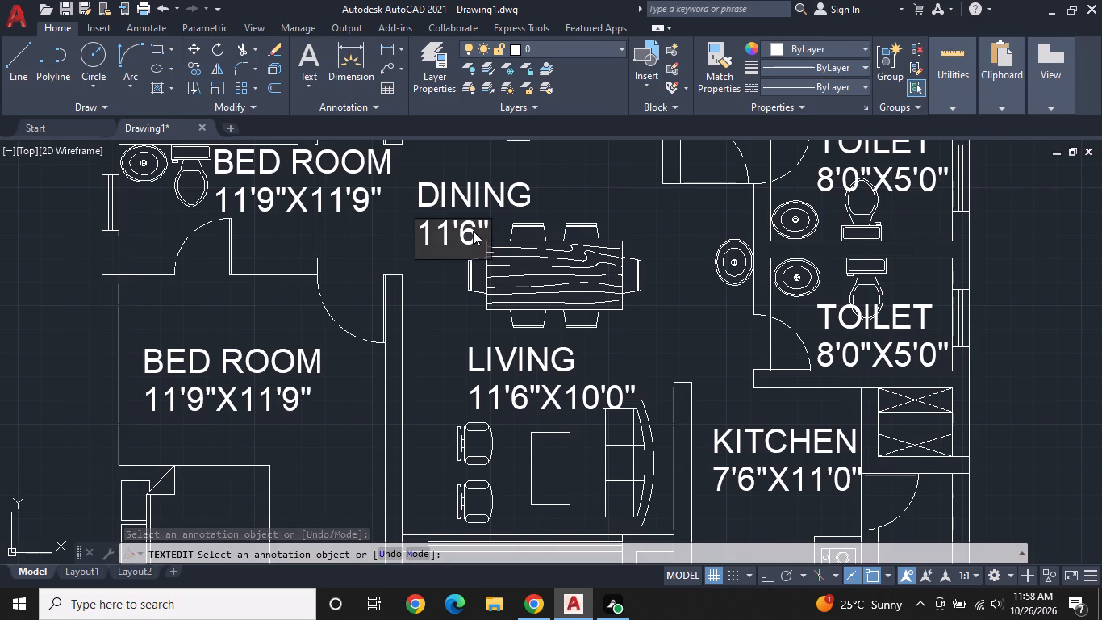
key(x)
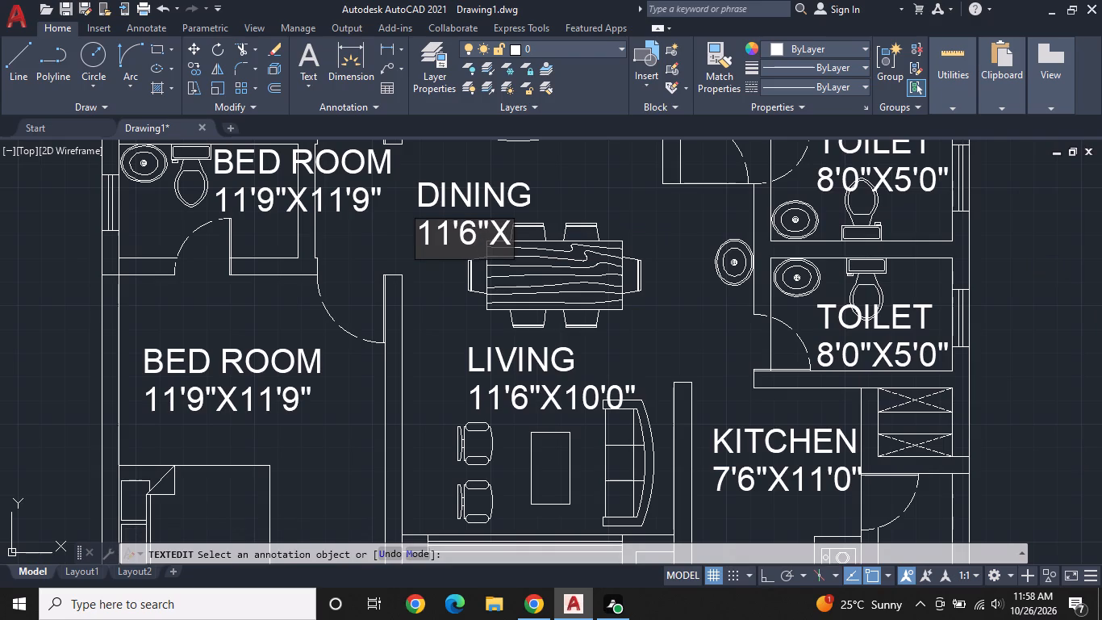
text(9'9)
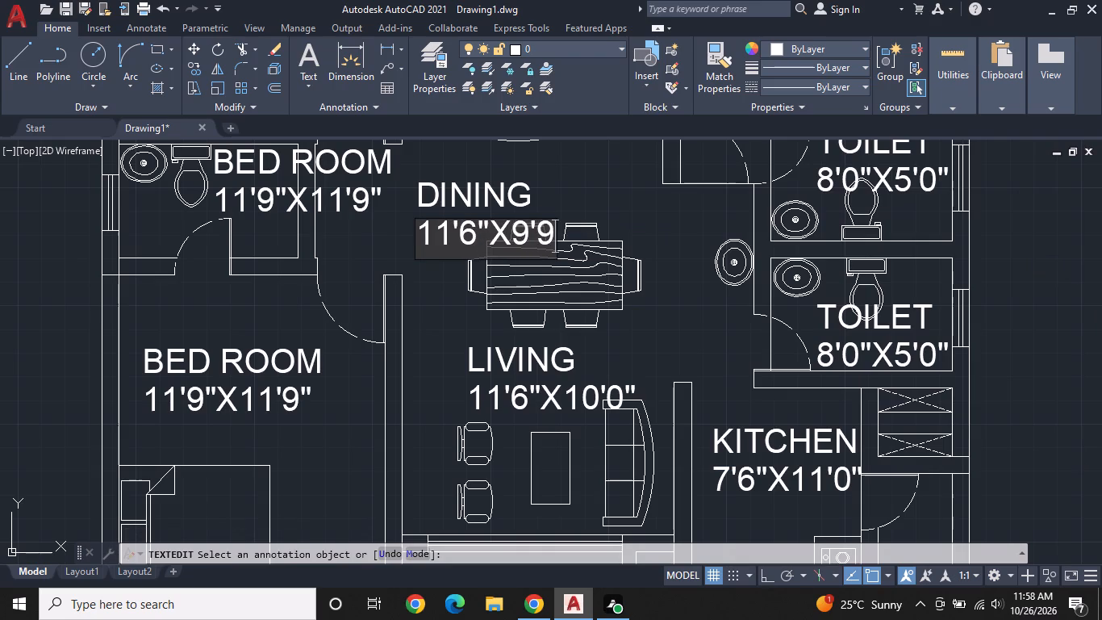
key(shift+quotedbl)
key(Return)
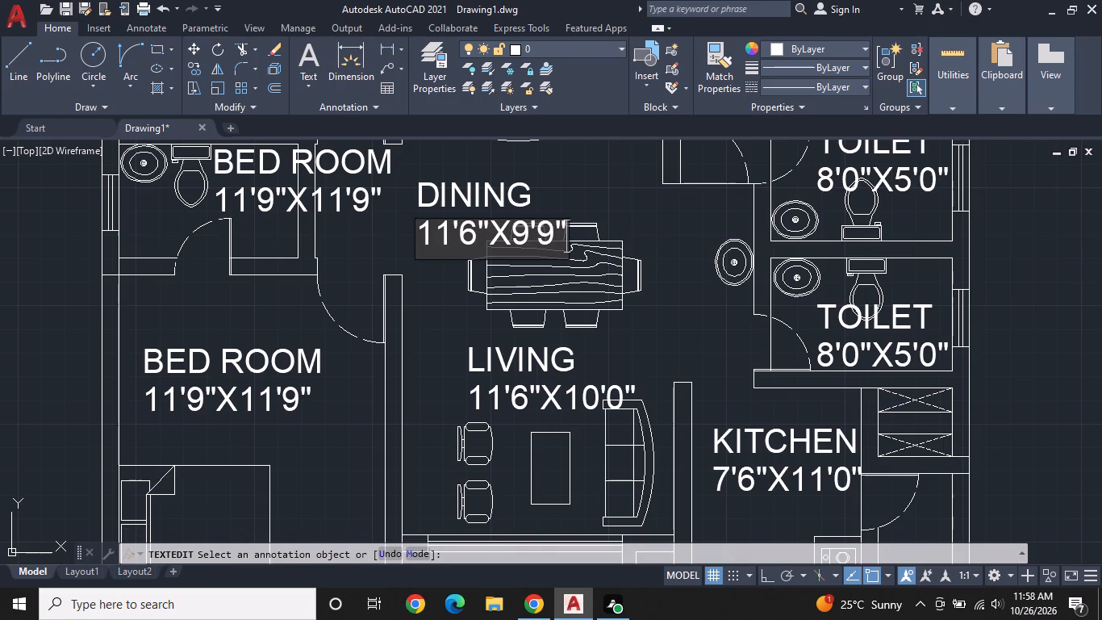
right_click(473, 231)
middle_drag(296, 357, 393, 332)
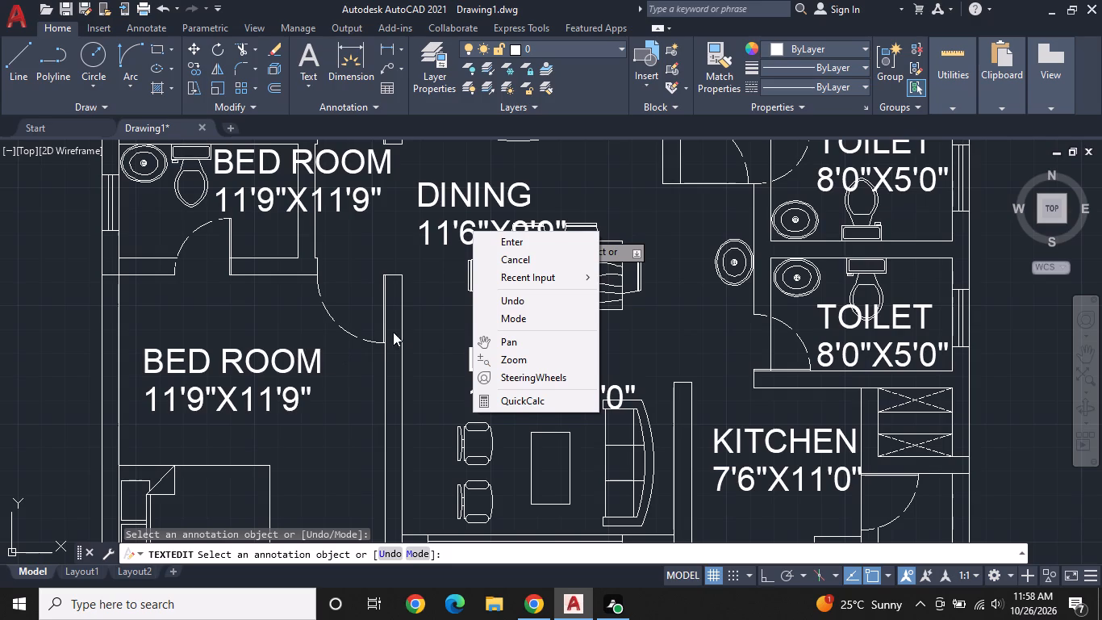
middle_drag(393, 332, 396, 330)
key(Escape)
Change the name line of the label in the bedroom west of the living area to M.BED ROOM.
middle_drag(370, 349, 599, 258)
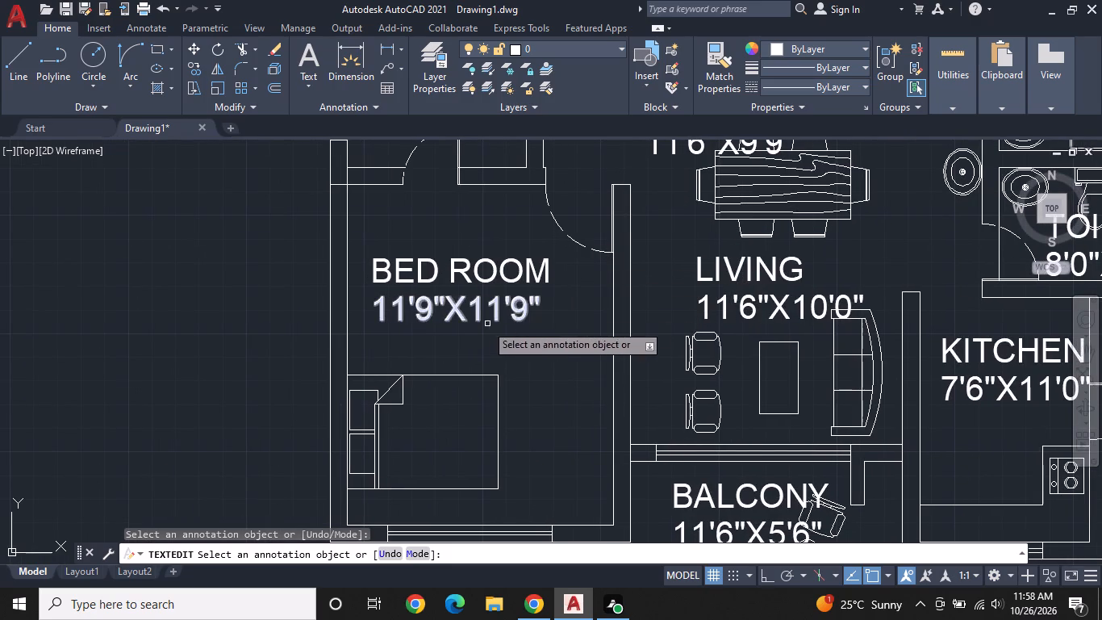
click(432, 274)
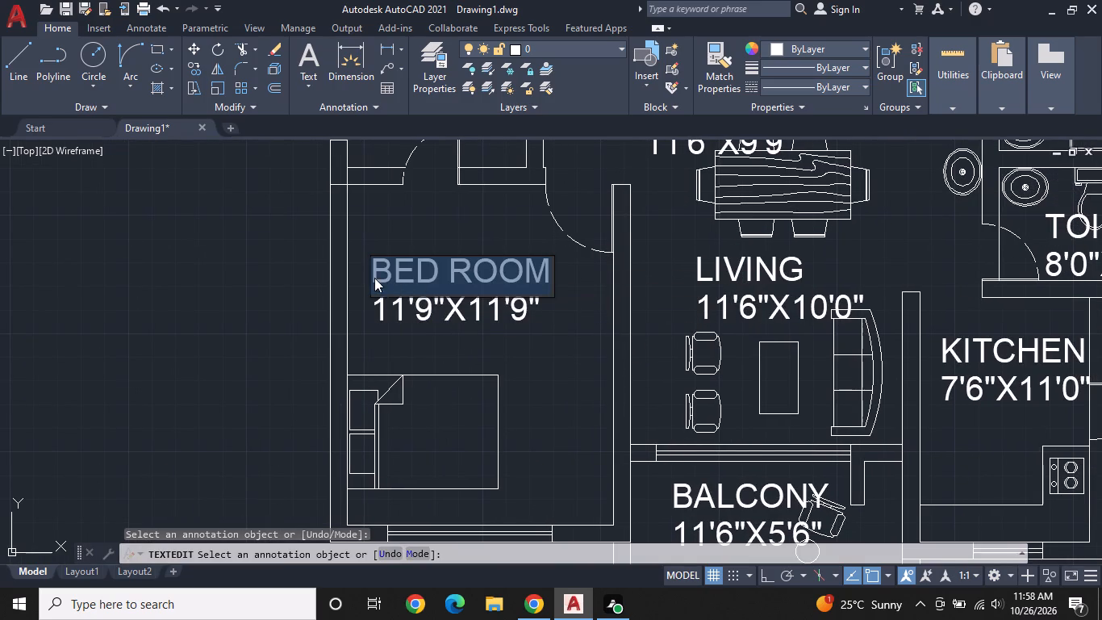
click(370, 276)
key(m)
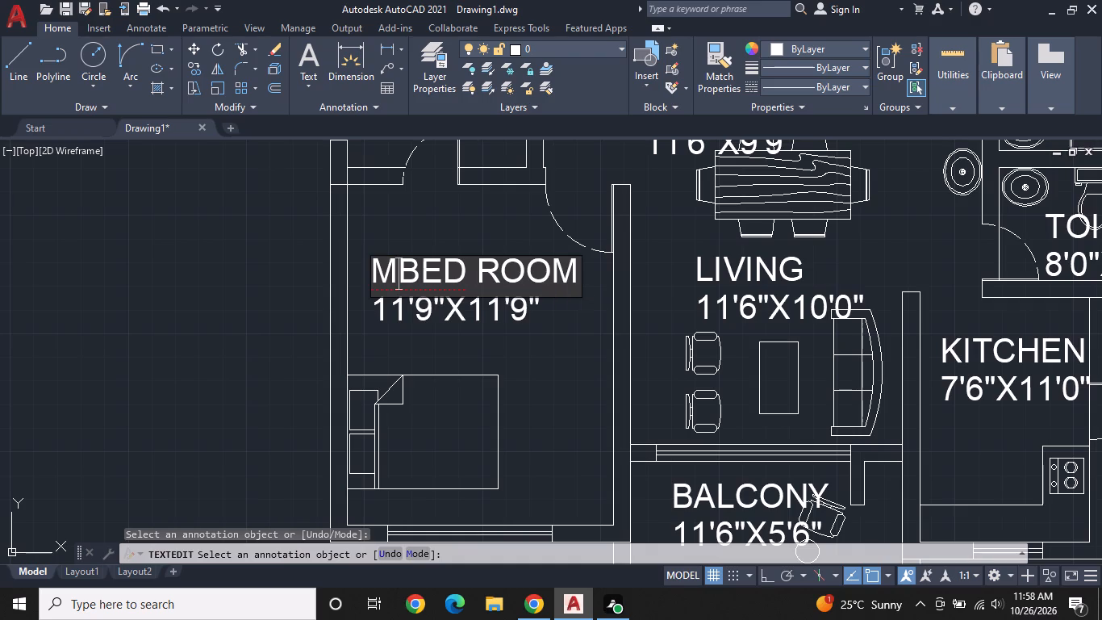
key(period)
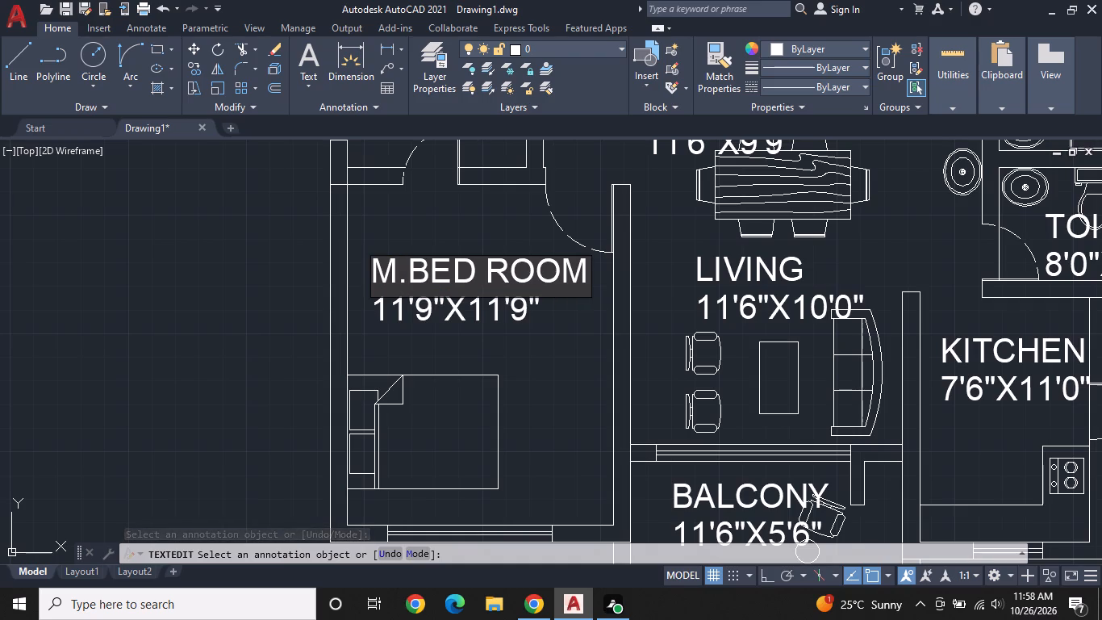
key(Return)
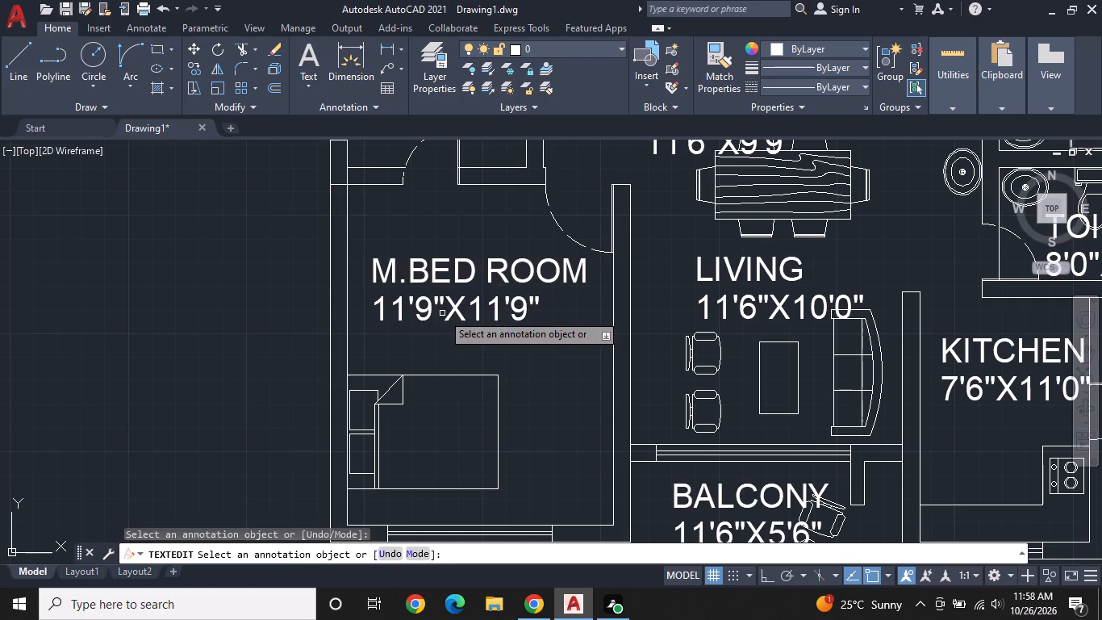
Change the size line under M.BED ROOM to 11'9"X15'0".
click(457, 308)
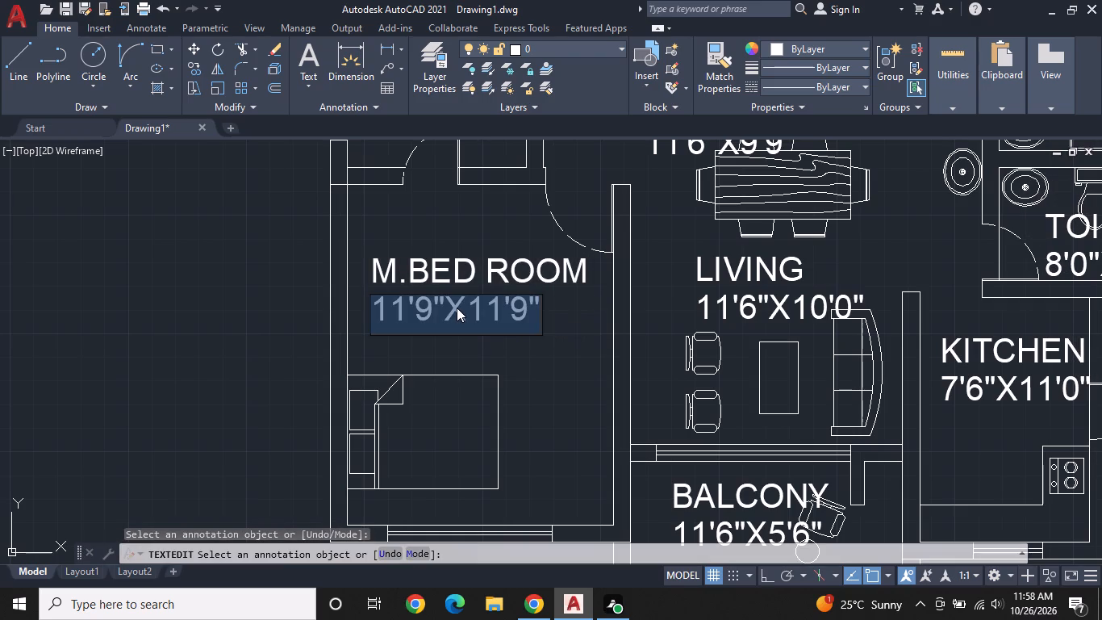
key(BackSpace)
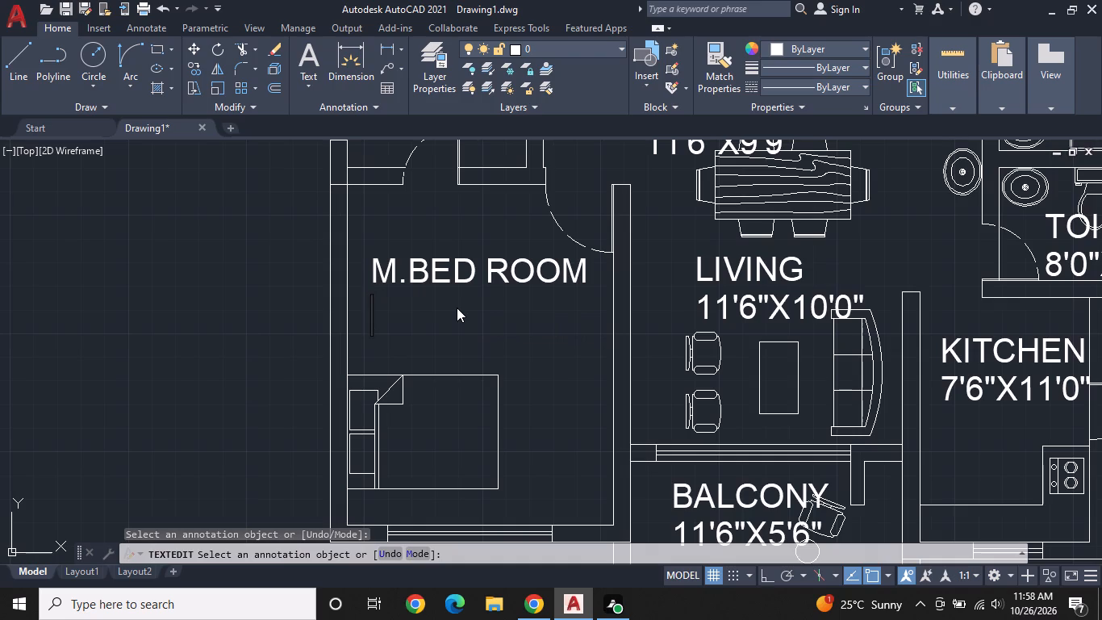
text(11)
text('9")
text(X15')
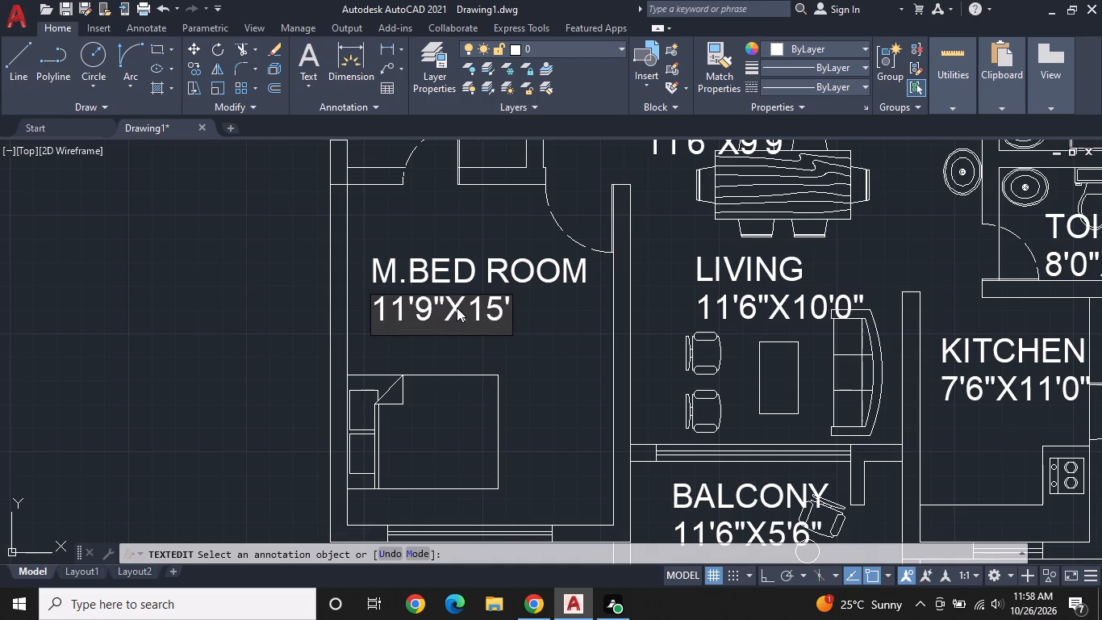
text(0")
key(Return)
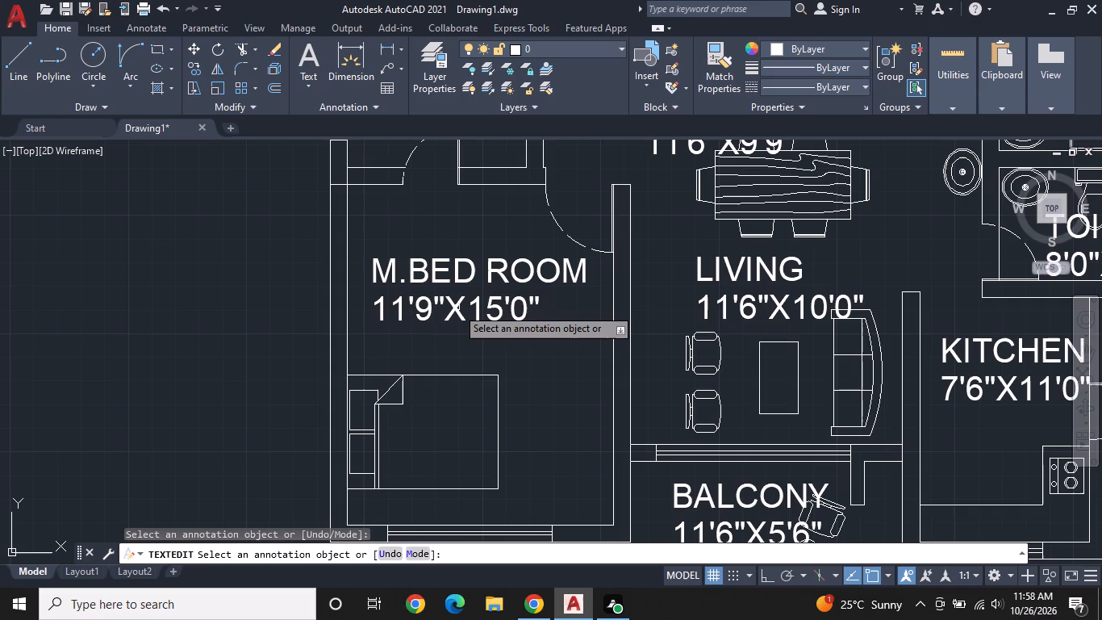
Change the name line of the BED ROOM label in the western bathroom, north of the master bedroom, to TOILET.
middle_drag(453, 276, 315, 278)
scroll(449, 276, down, 1)
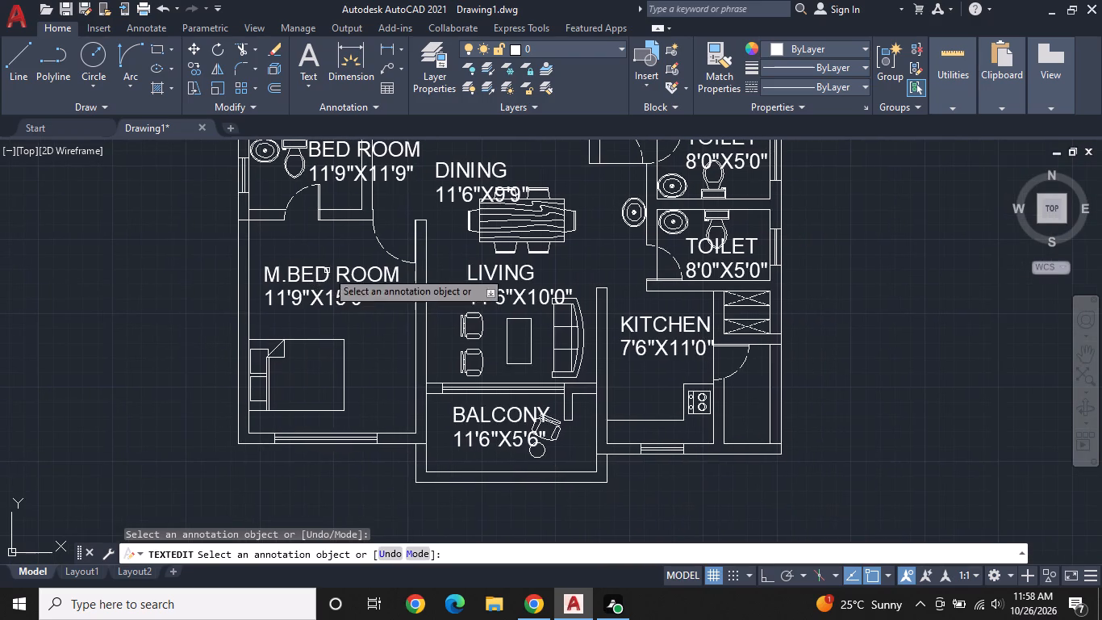
middle_drag(533, 316, 501, 382)
middle_drag(475, 277, 524, 411)
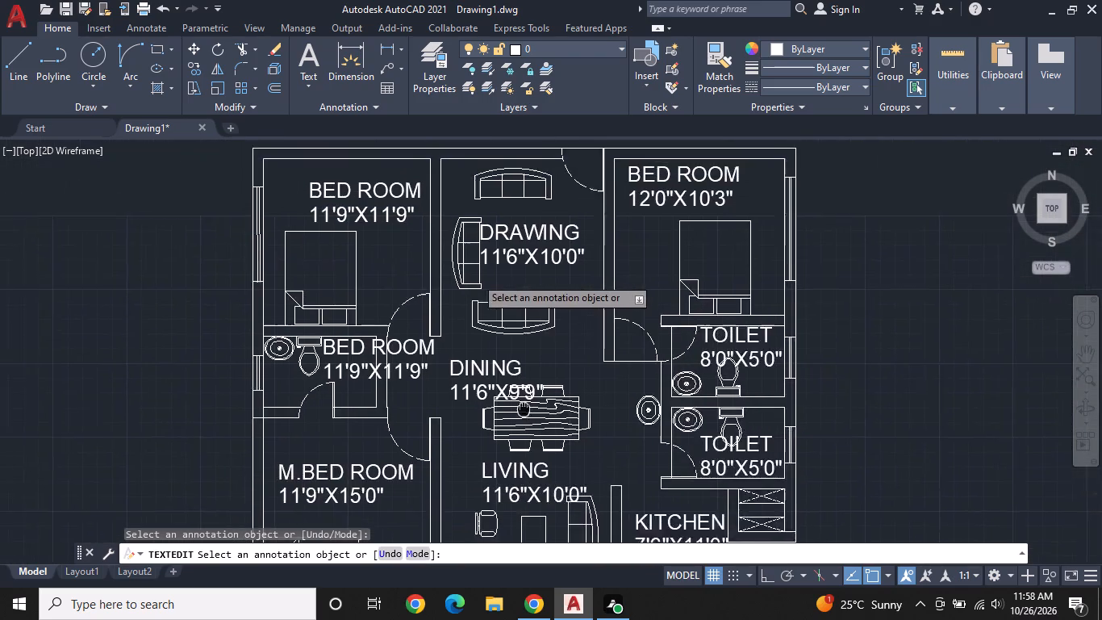
middle_drag(524, 411, 631, 367)
scroll(473, 303, up, 2)
click(470, 307)
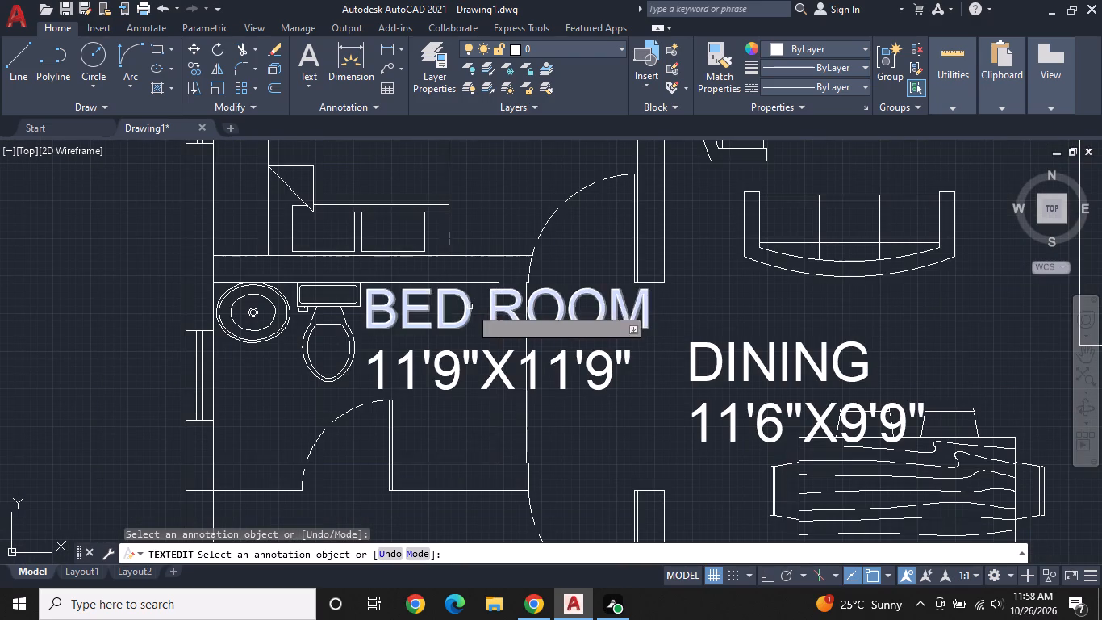
key(BackSpace)
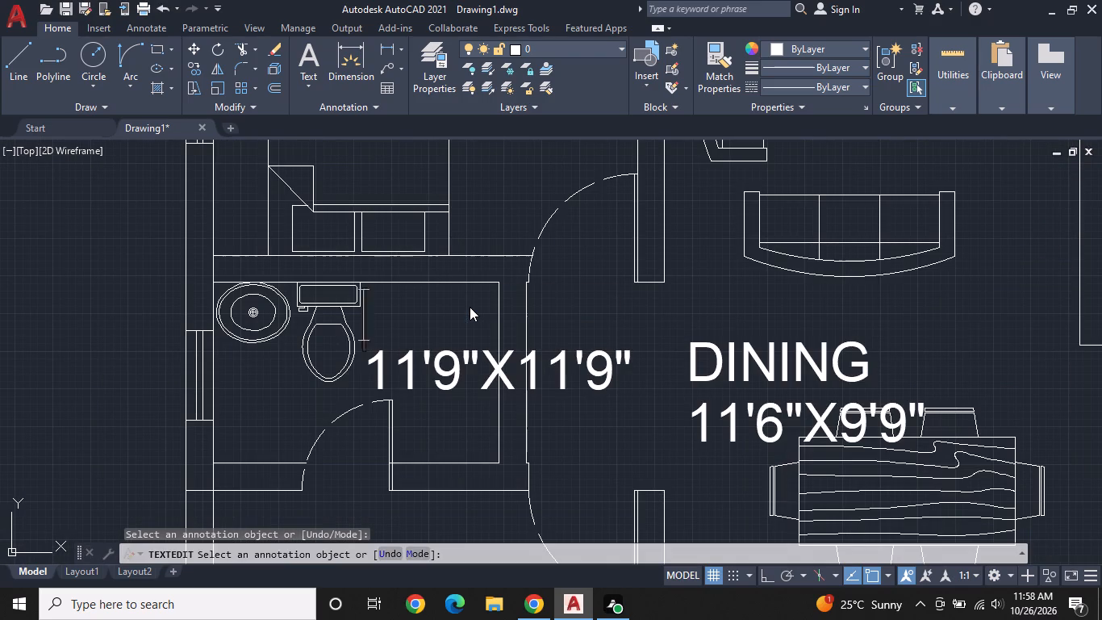
text(TOILET)
key(Return)
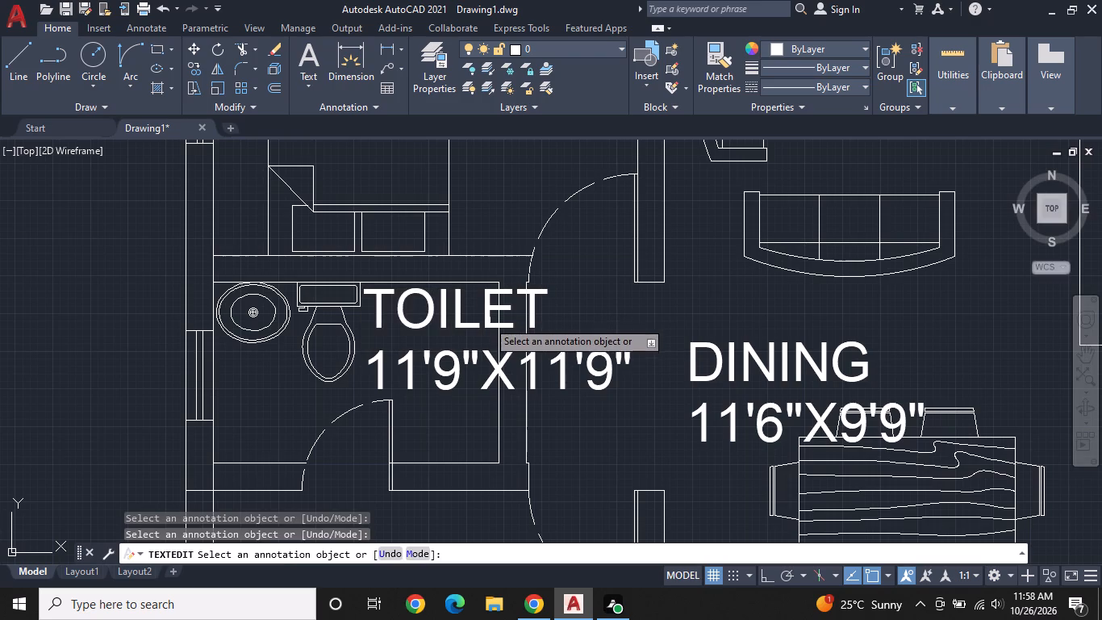
Change the size line under the western bathroom's TOILET label to 7'11"X5'0" and finish text editing.
click(487, 362)
key(BackSpace)
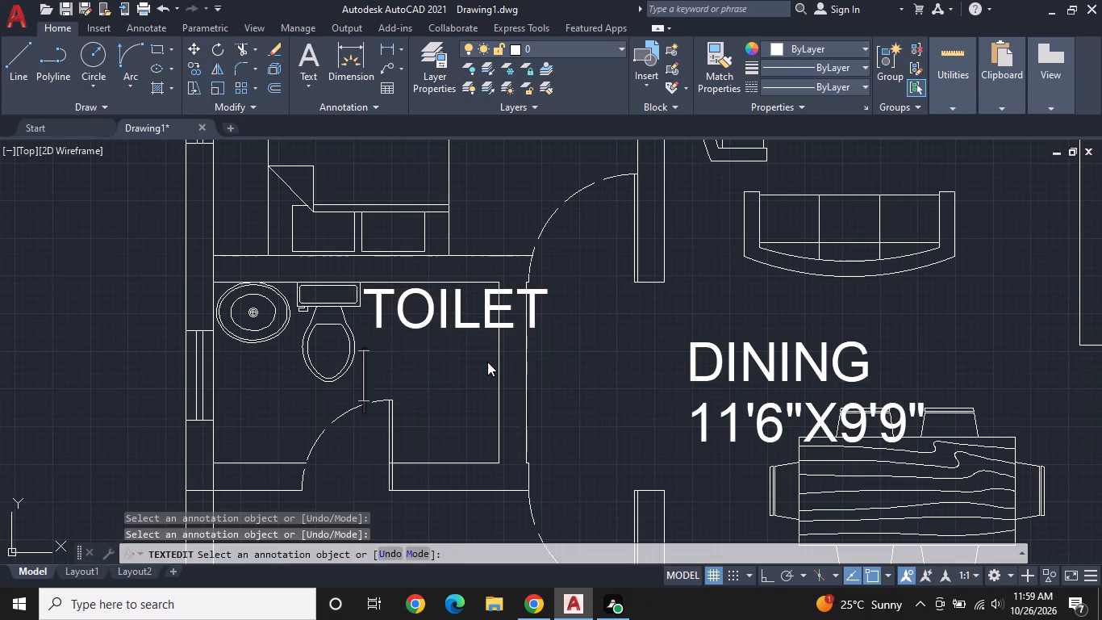
text(7'11"X)
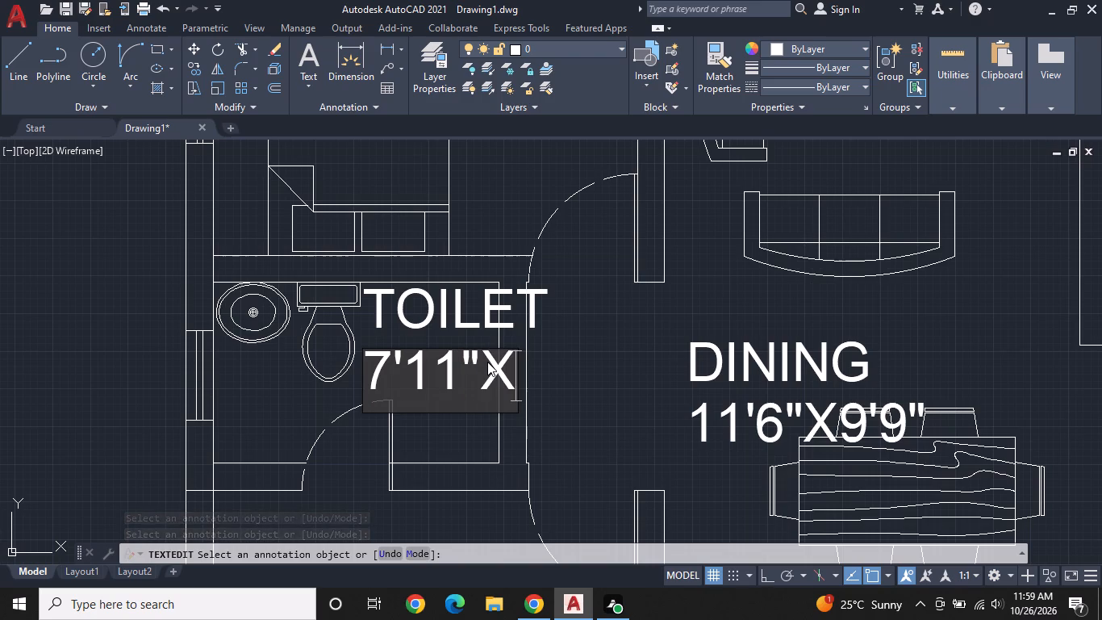
text(5'0")
key(Return)
key(Escape)
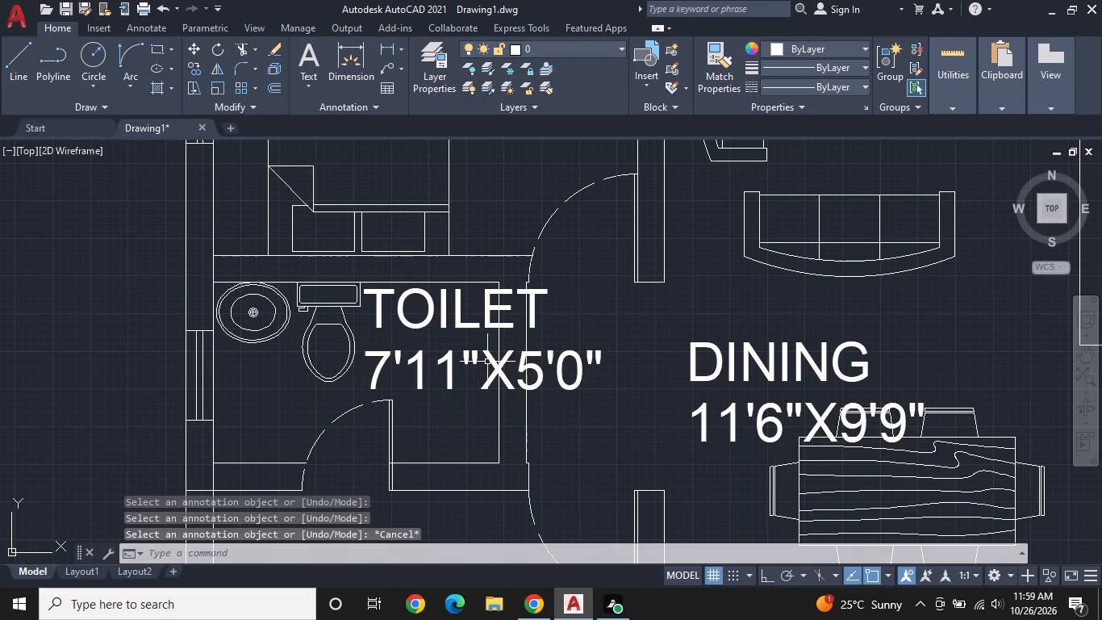
Scale down both lines of the western bathroom's TOILET label from the start of its name line, so the text fits inside the room.
click(457, 316)
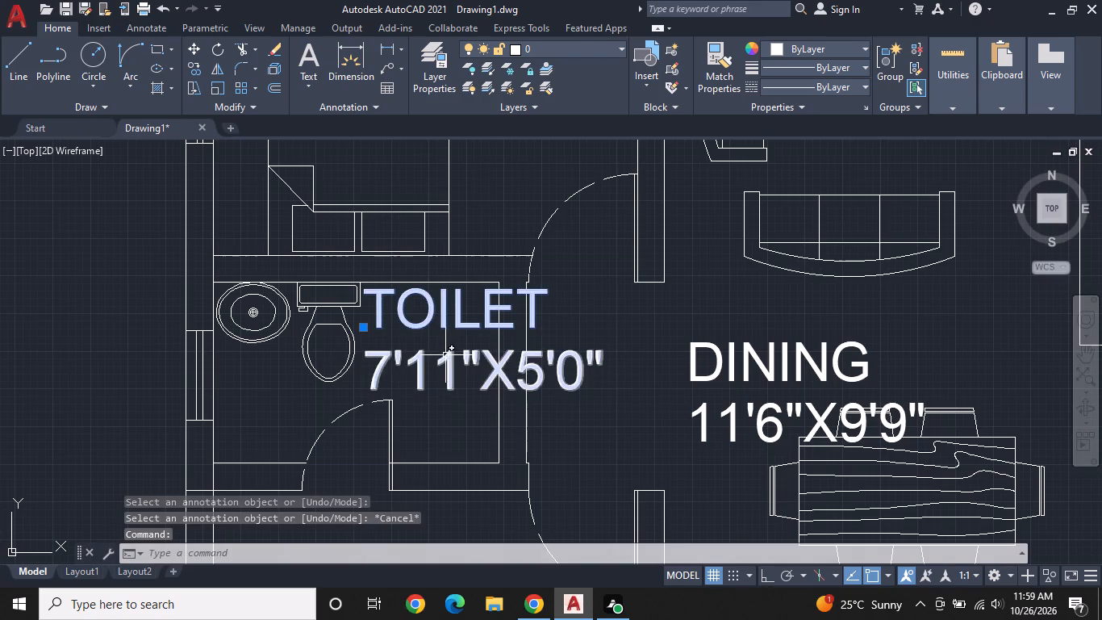
click(445, 355)
right_click(445, 355)
click(482, 362)
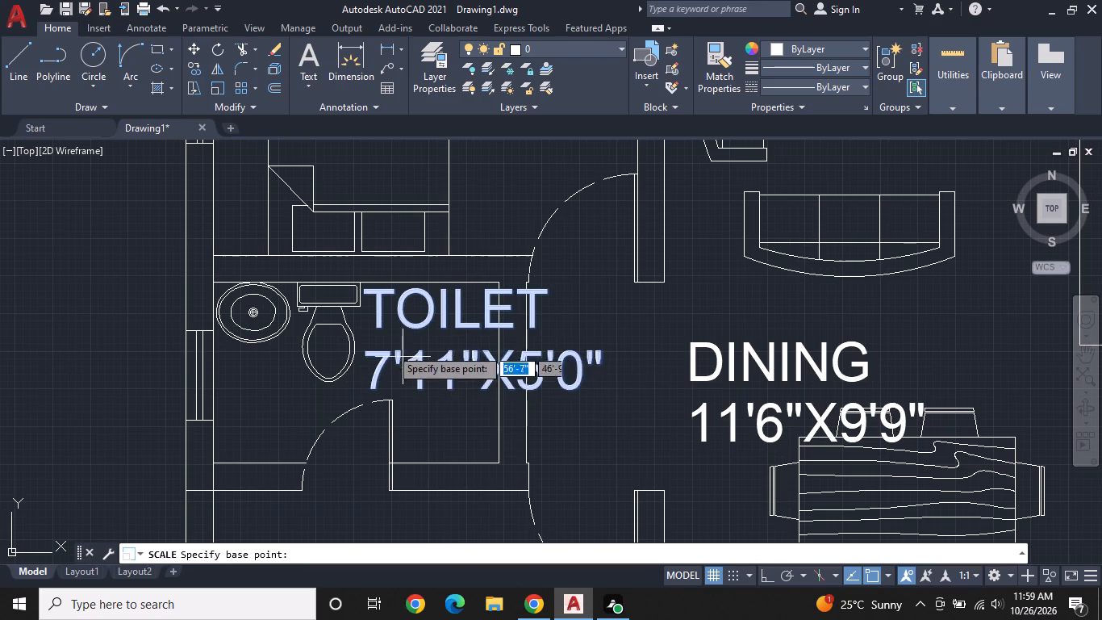
click(371, 323)
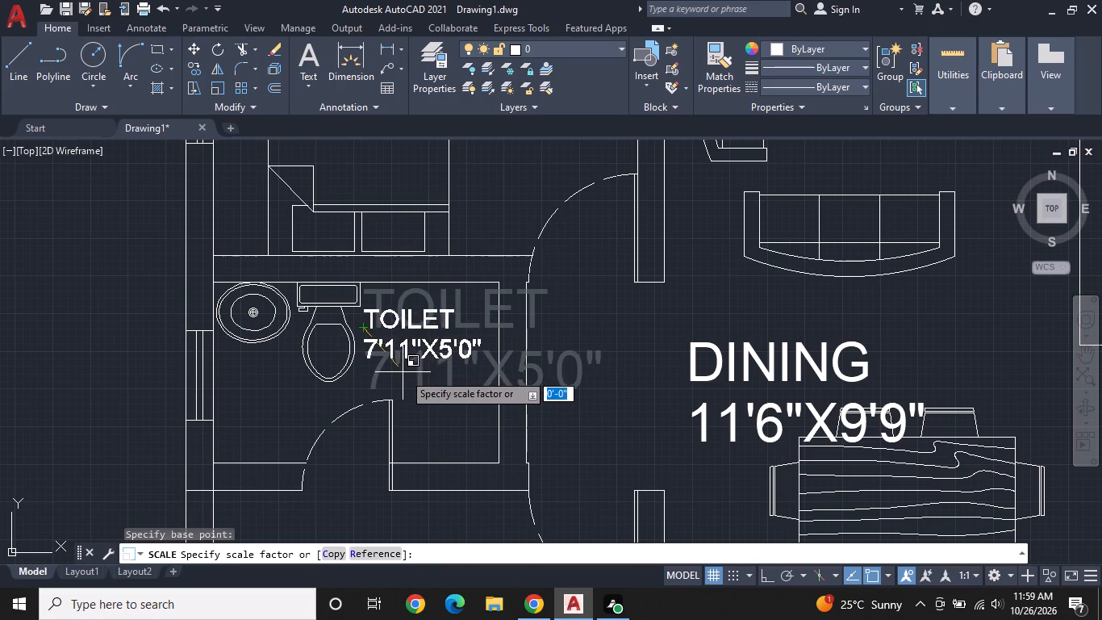
click(404, 374)
Scale down the DINING label and its size line together, using the start of the size line as base point.
middle_drag(405, 374, 463, 212)
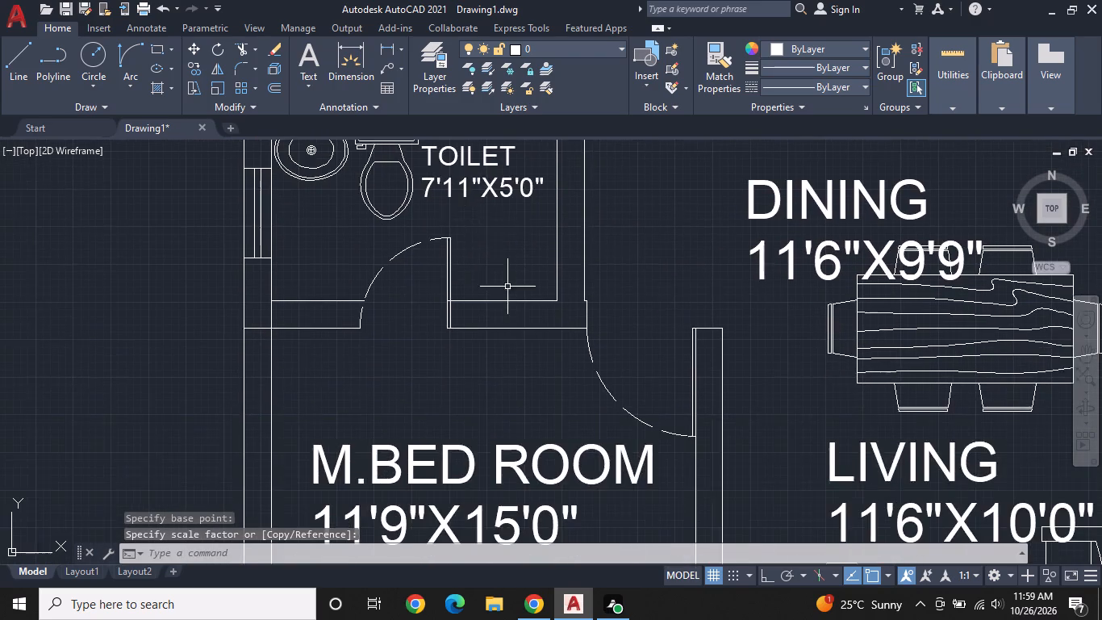
scroll(508, 287, down, 1)
middle_drag(609, 287, 363, 314)
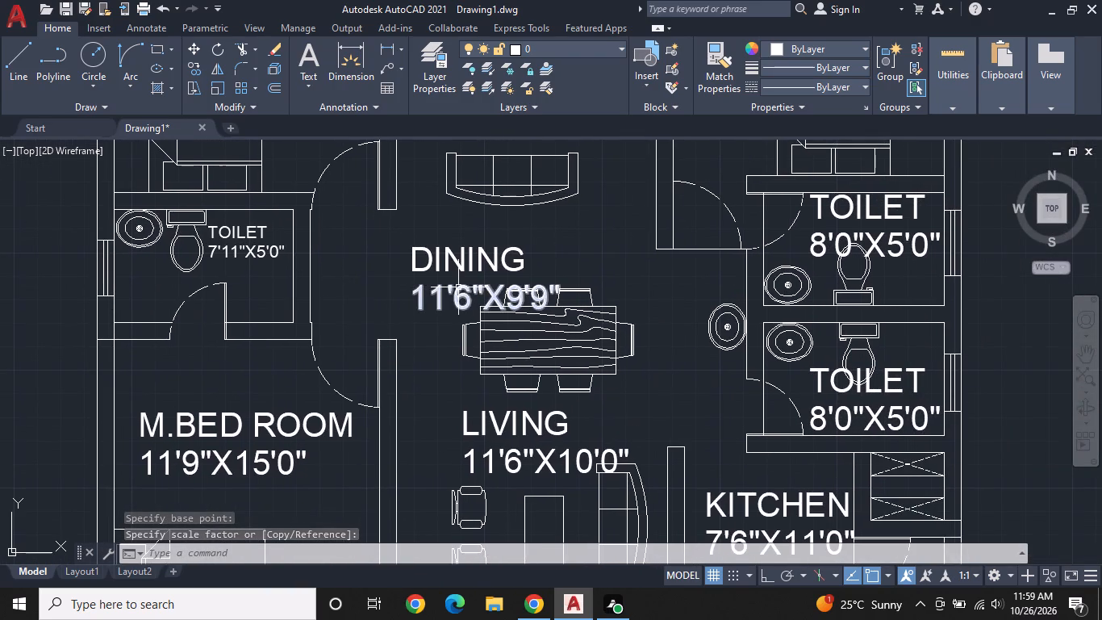
click(473, 270)
click(462, 298)
right_click(462, 298)
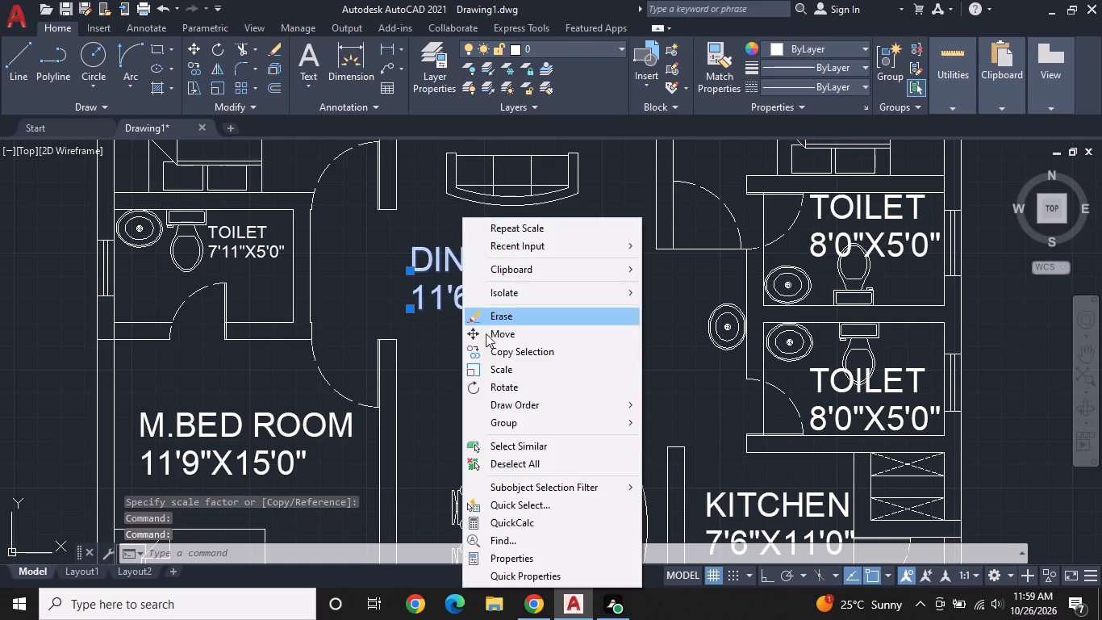
click(510, 368)
click(413, 314)
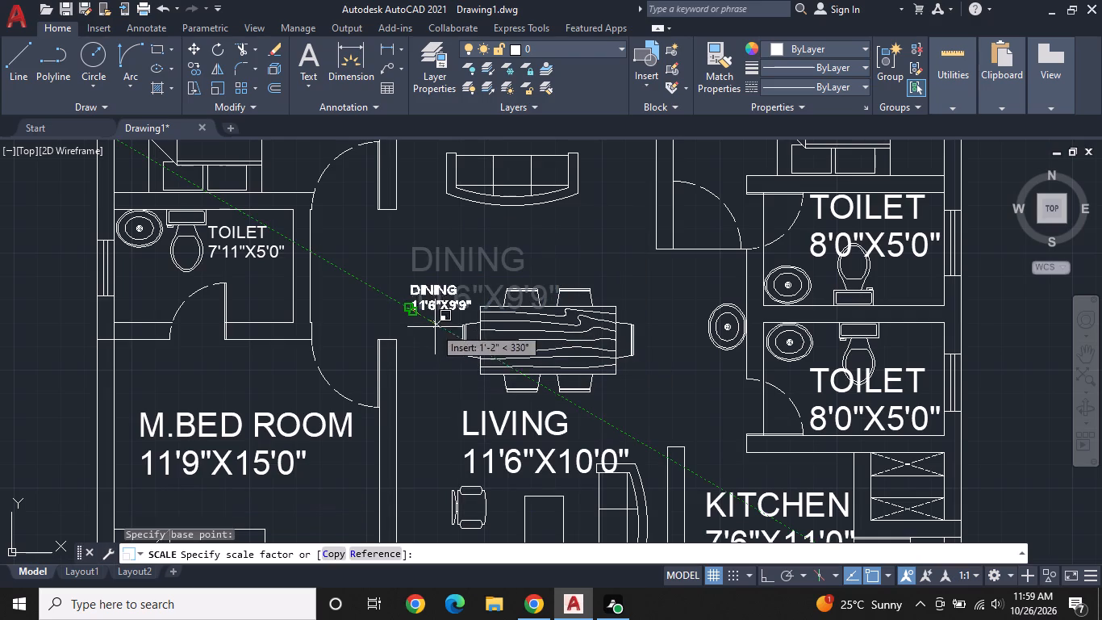
click(453, 340)
Scale down the LIVING label and its size line together, from a base point at the start of the size line.
middle_drag(460, 330, 429, 232)
click(477, 325)
click(492, 368)
right_click(492, 368)
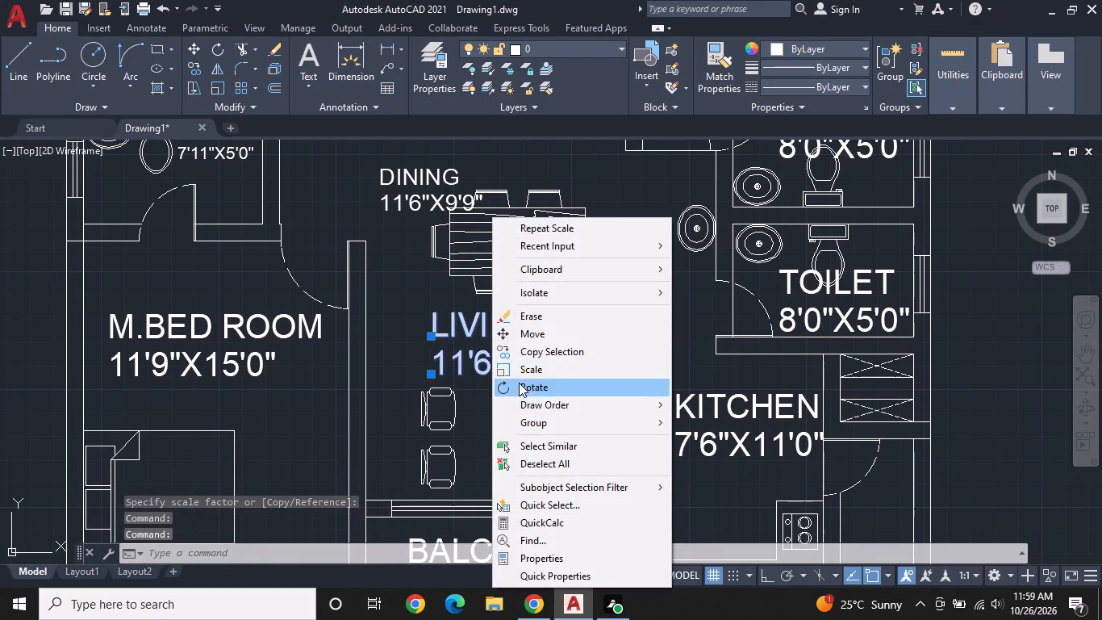
click(520, 371)
click(440, 372)
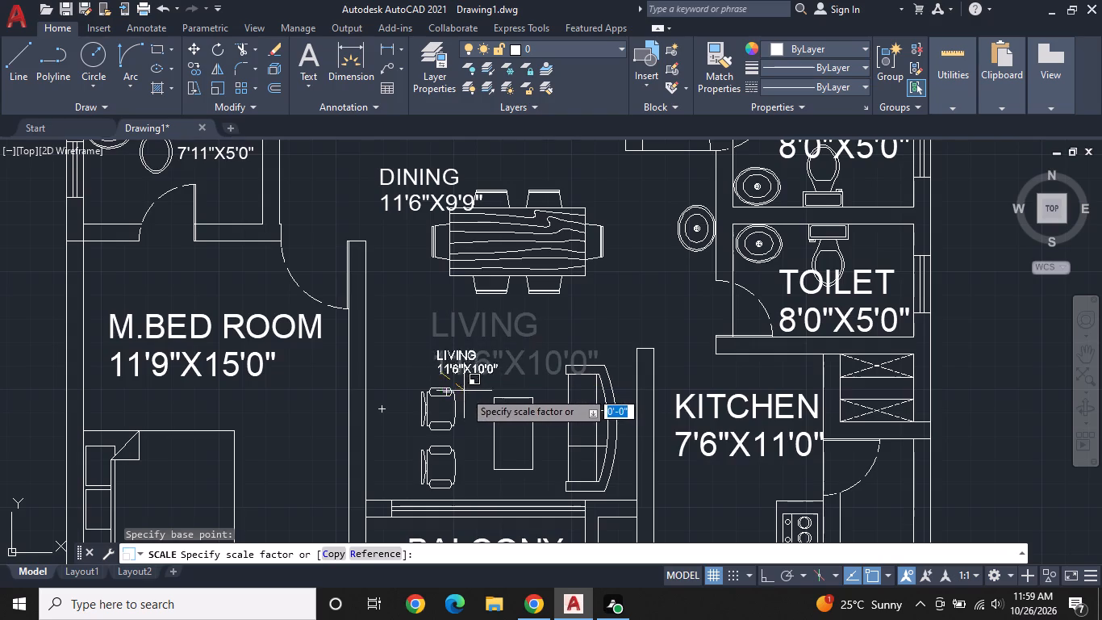
click(485, 410)
Scale down the BALCONY label and its size line from the start of the size line, so the text clears the balcony chair.
middle_drag(503, 387, 478, 237)
click(458, 407)
click(449, 439)
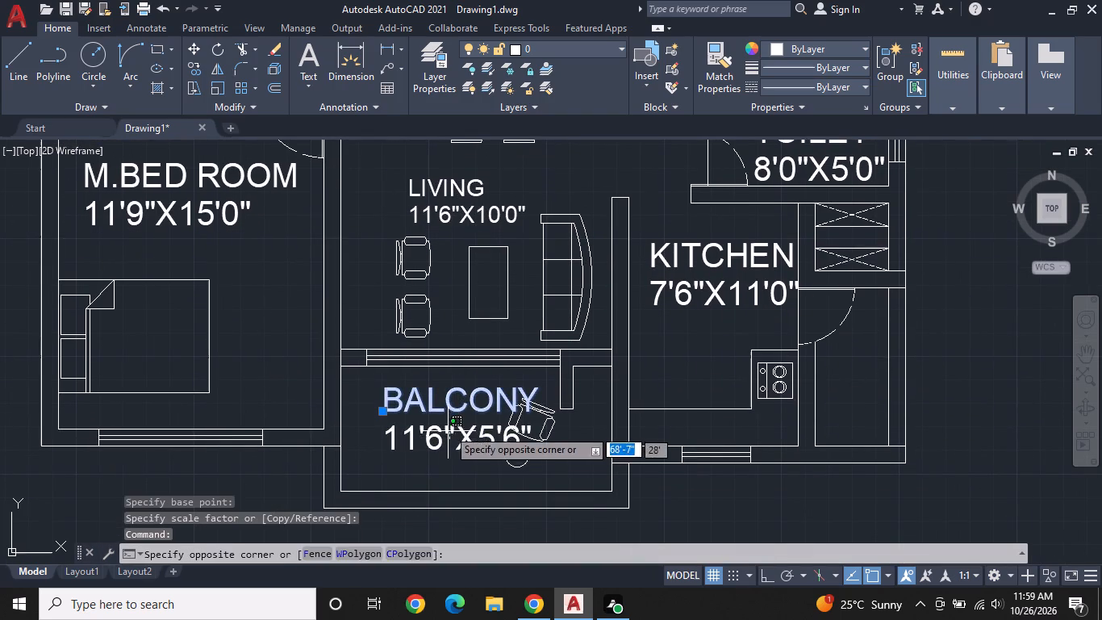
click(448, 429)
right_click(448, 429)
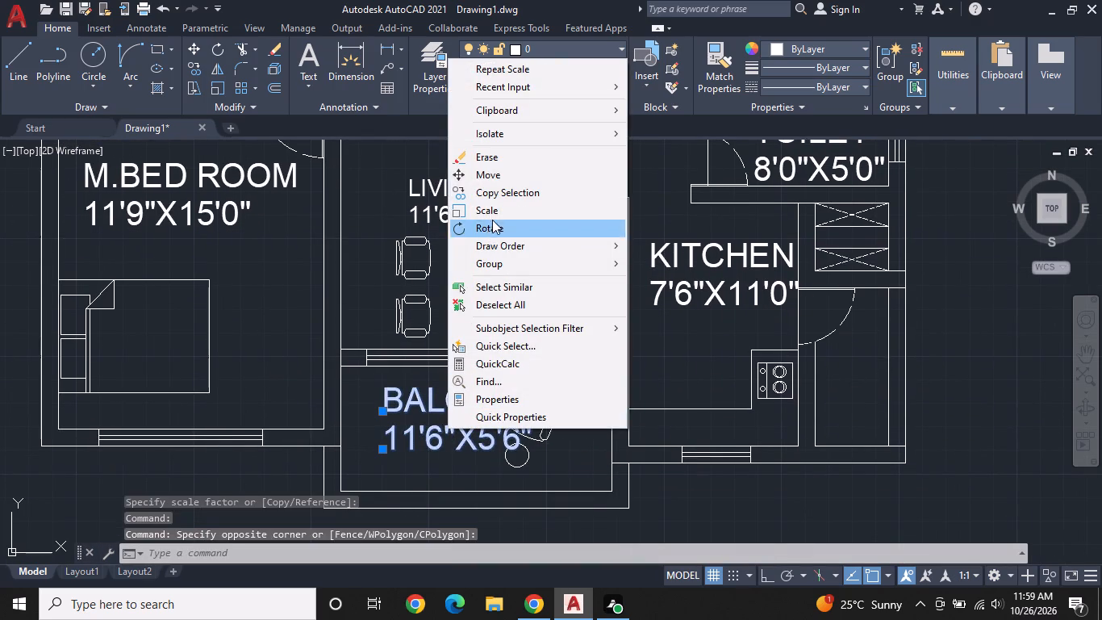
click(495, 212)
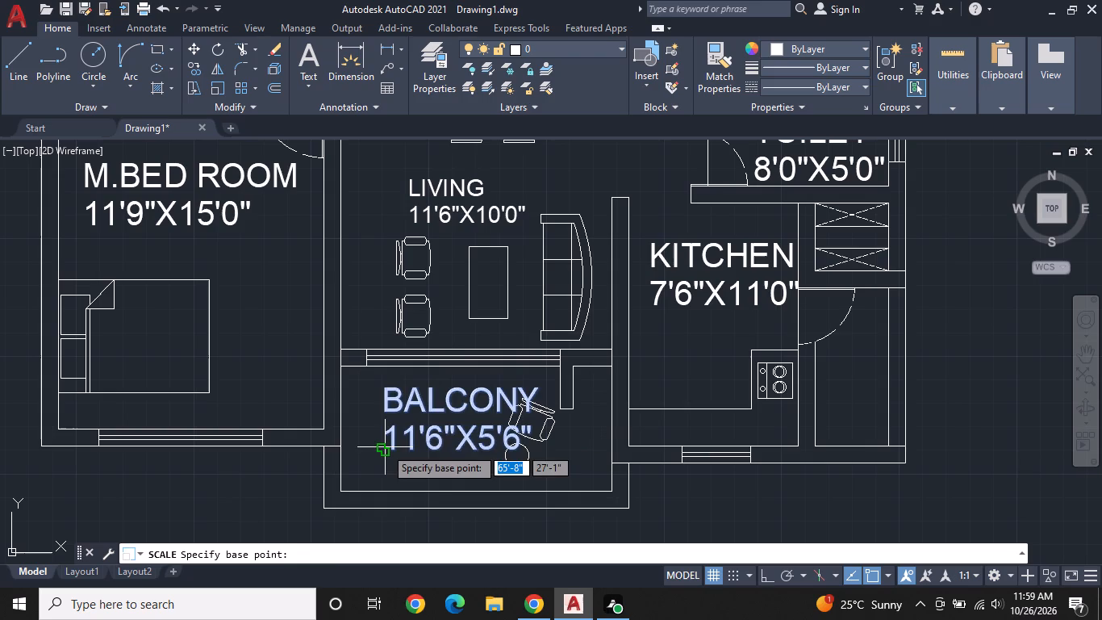
click(384, 448)
click(430, 476)
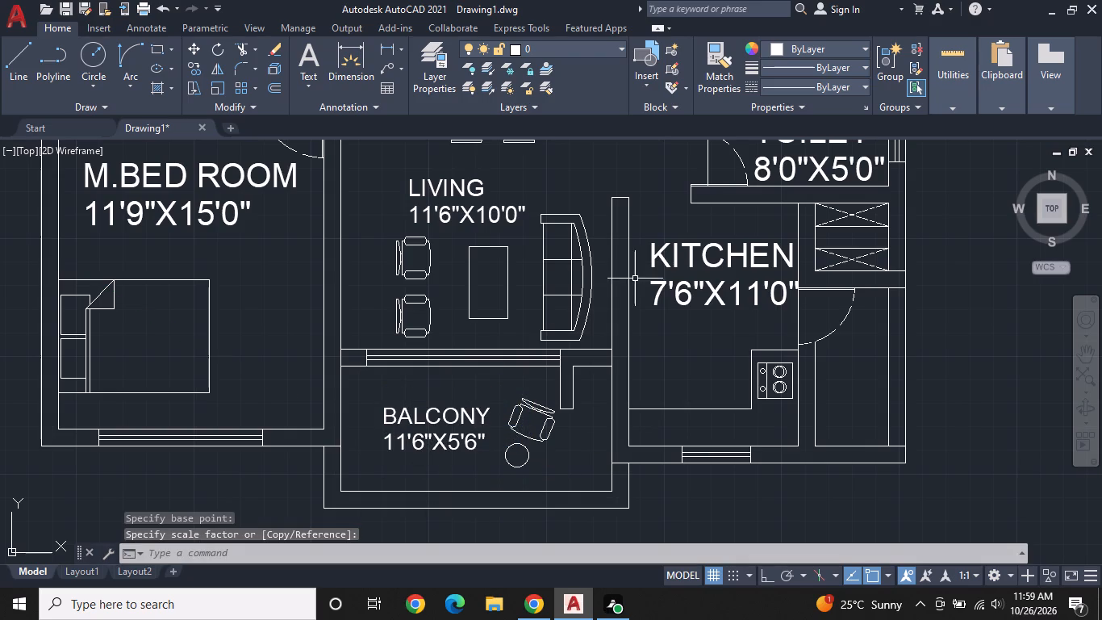
Scale down the KITCHEN label and its size line from the start of the size line, so the text fits between the kitchen walls.
click(666, 262)
click(694, 293)
right_click(694, 293)
key(Escape)
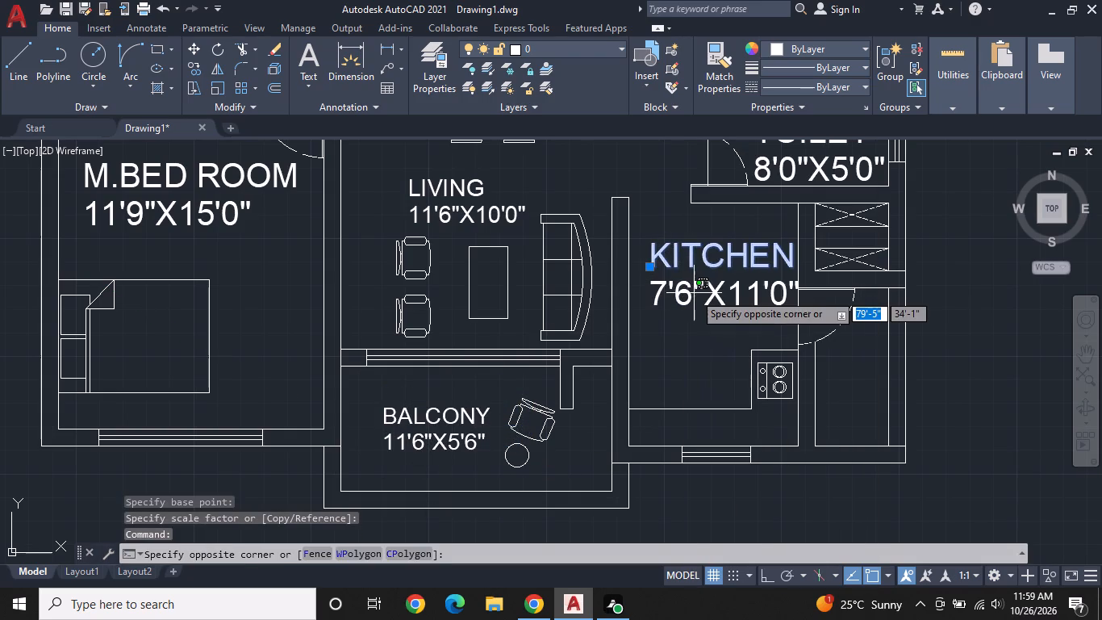
click(694, 293)
click(667, 293)
click(666, 289)
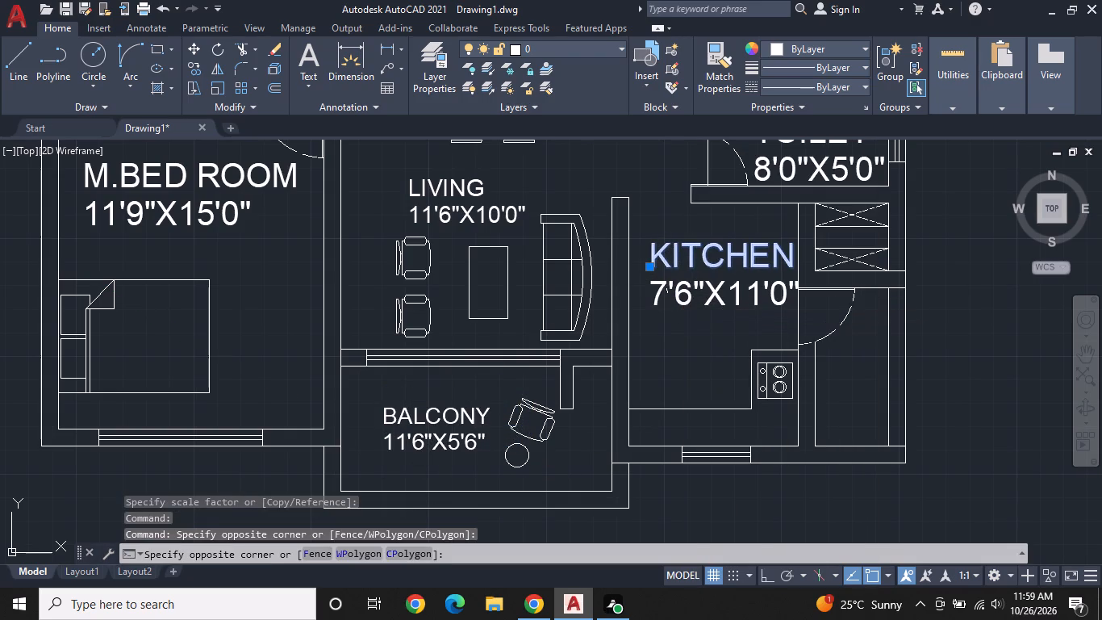
click(665, 287)
right_click(663, 287)
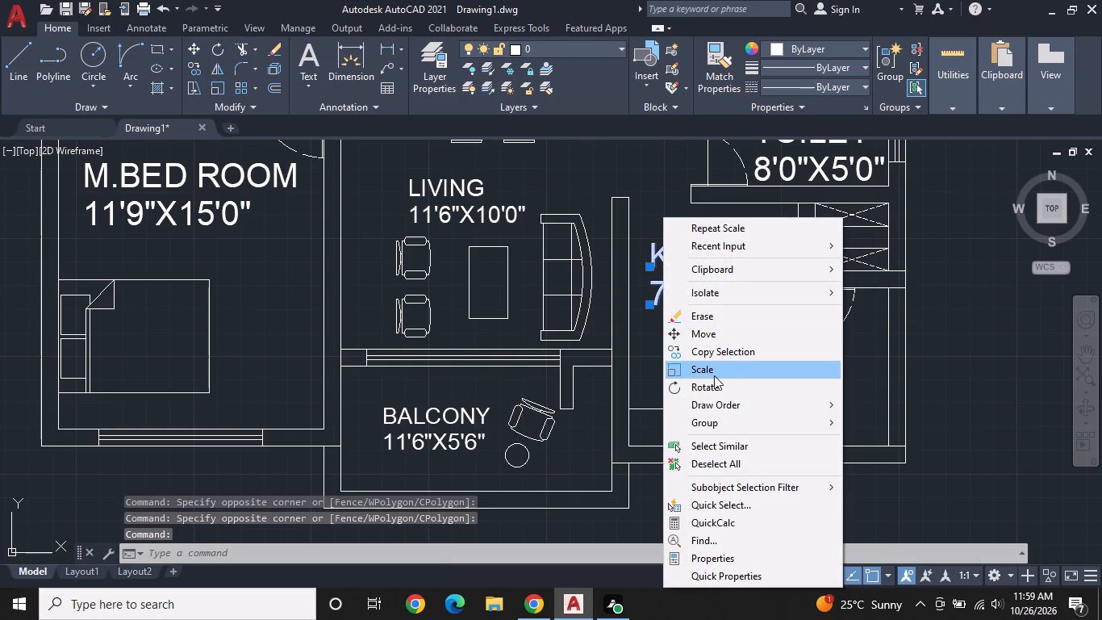
click(714, 367)
click(645, 305)
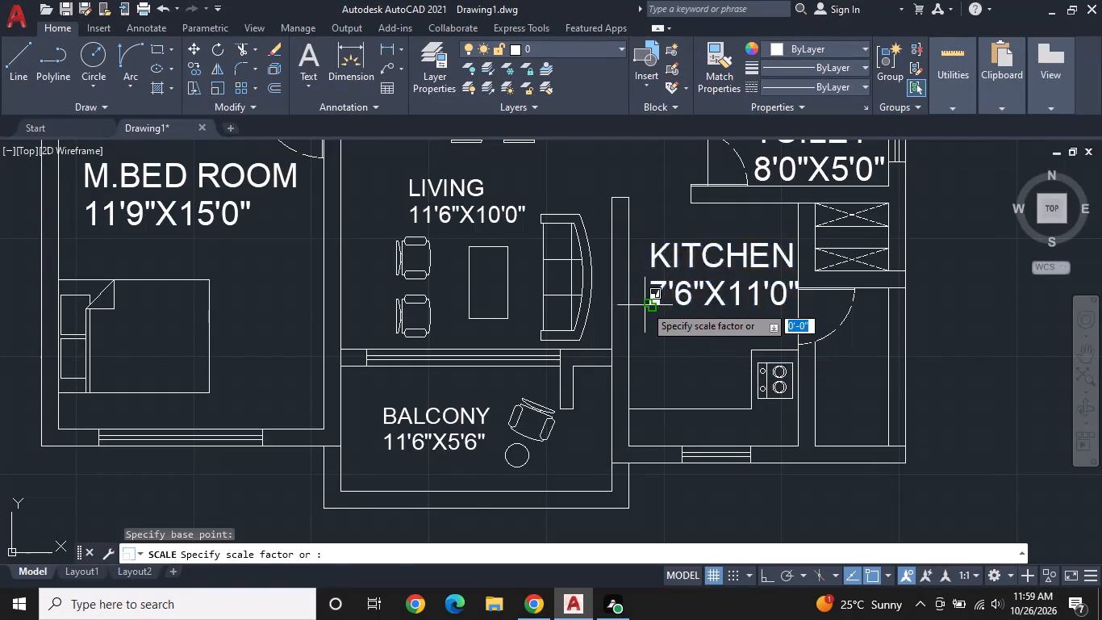
click(684, 337)
Scale down the TOILET label and size line in the eastern bathroom nearest the kitchen, based at the start of the size line.
middle_drag(720, 274, 586, 403)
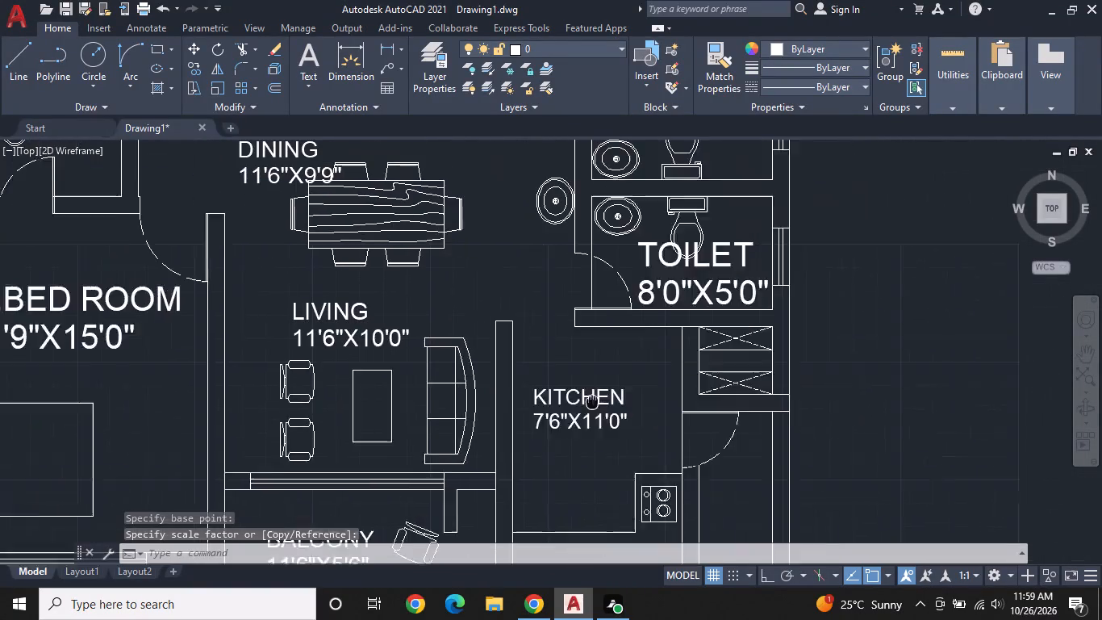
middle_drag(586, 403, 373, 425)
click(435, 283)
click(435, 320)
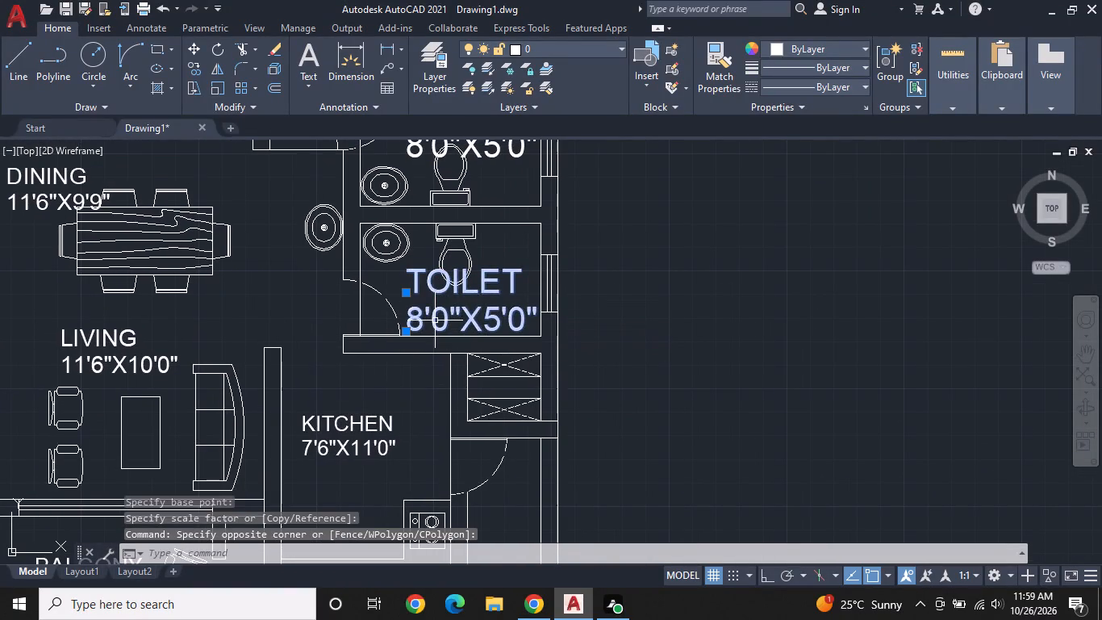
right_click(435, 302)
click(483, 372)
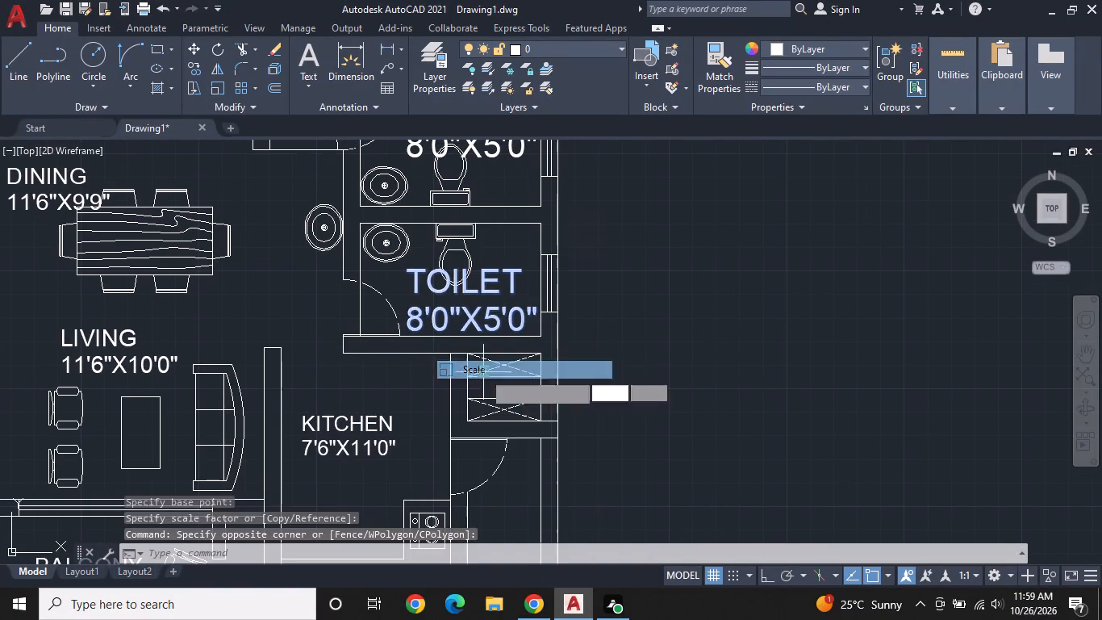
click(410, 329)
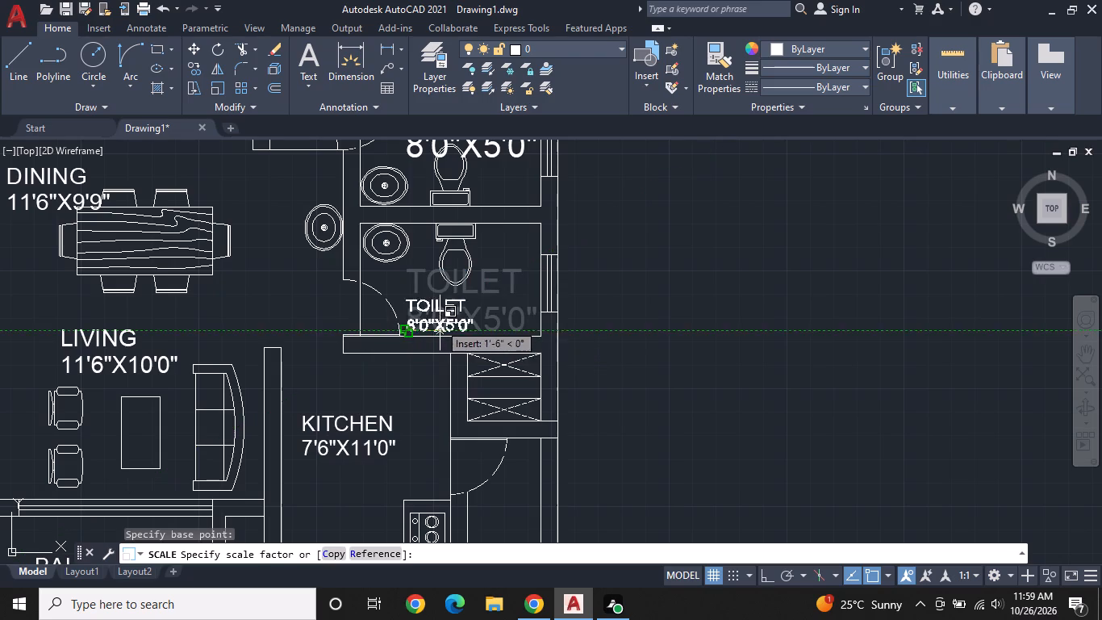
click(453, 320)
Scale down the TOILET label and size line in the bathroom below the eastern bedroom, based at the start of the name line.
middle_drag(465, 259, 496, 421)
click(512, 318)
click(494, 272)
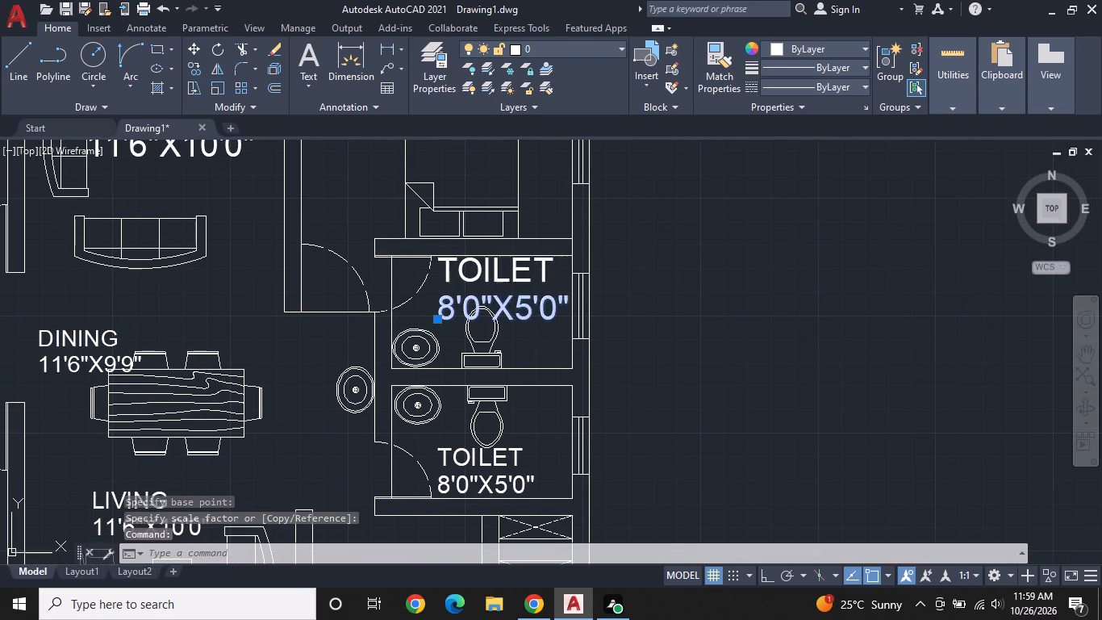
right_click(494, 272)
click(553, 377)
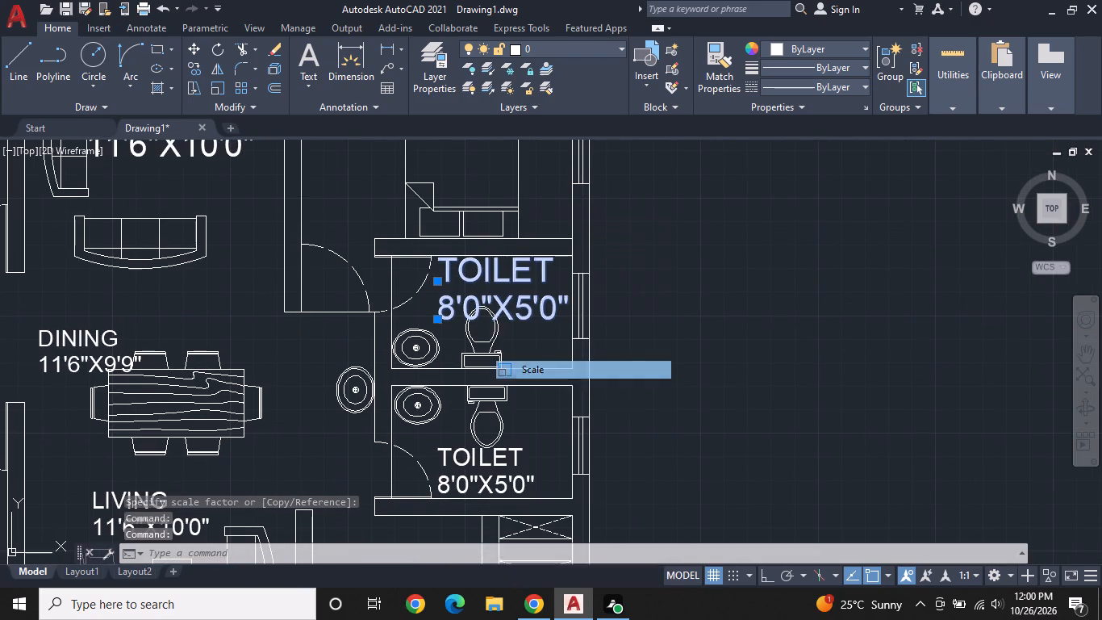
click(436, 274)
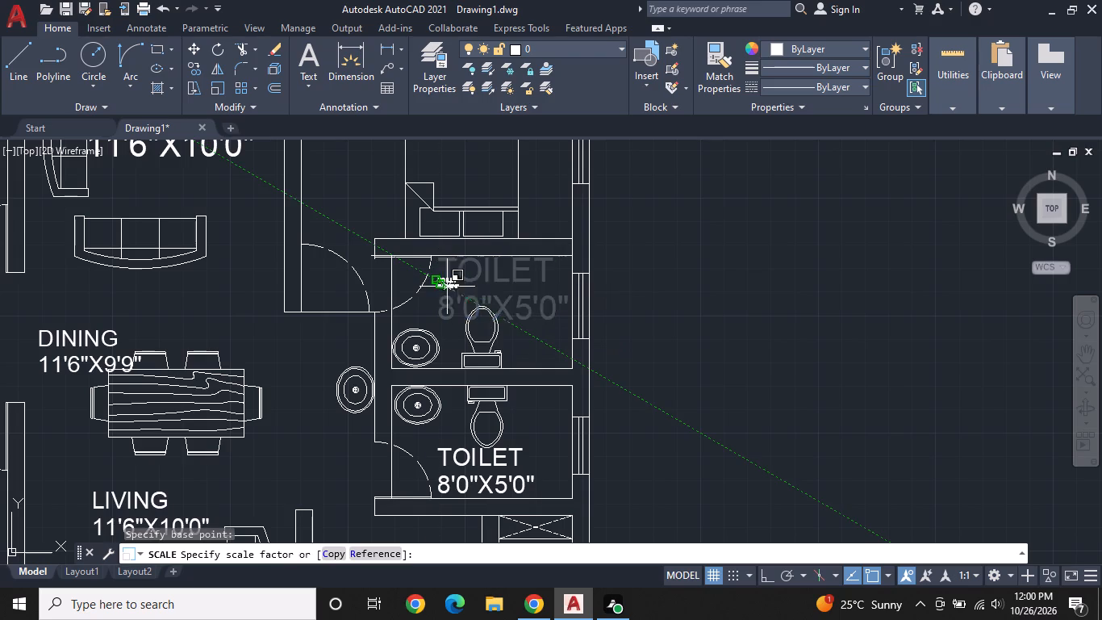
click(470, 306)
Hatch the northern outer walls and the two walls flanking the drawing room with the SOLID pattern in colour 199,200,202.
middle_drag(484, 255, 547, 452)
scroll(519, 329, down, 1)
middle_drag(481, 354, 722, 265)
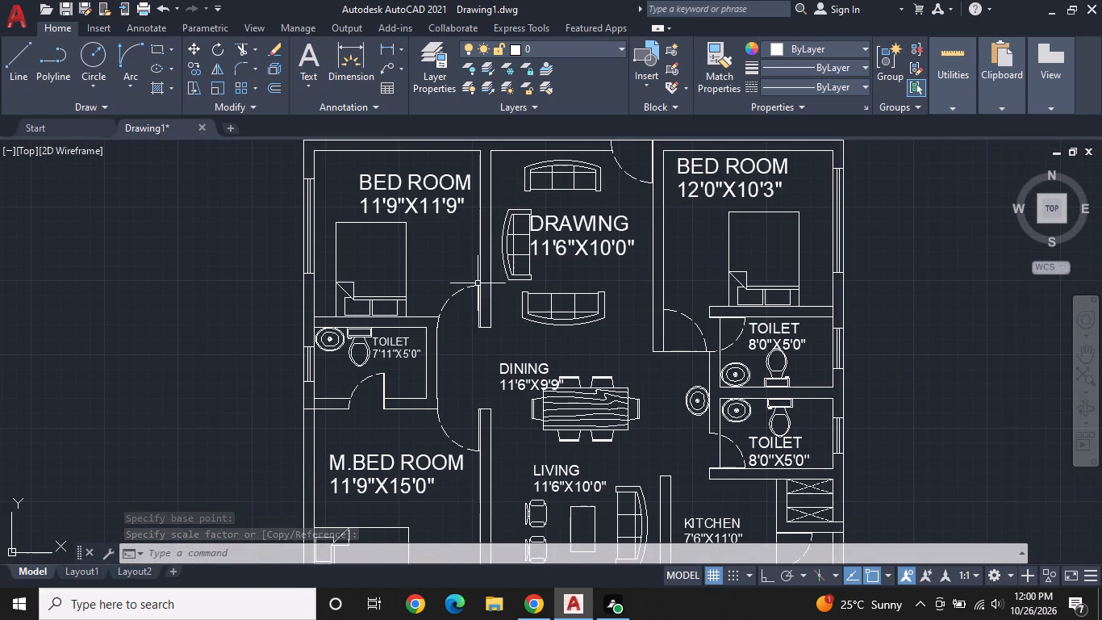
middle_drag(467, 307, 561, 246)
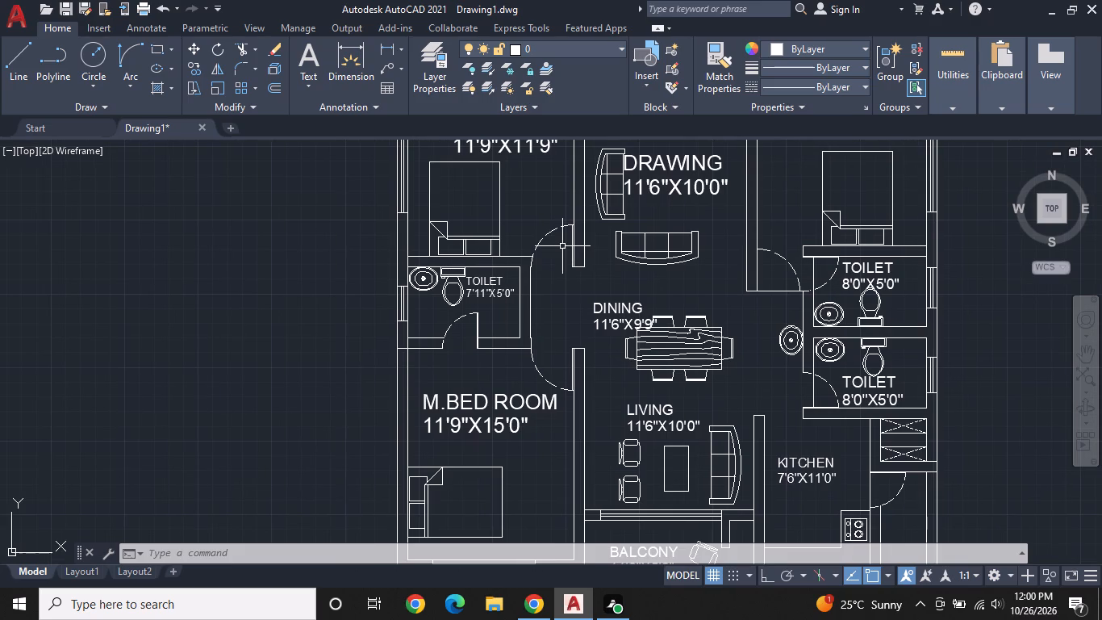
scroll(536, 225, down, 1)
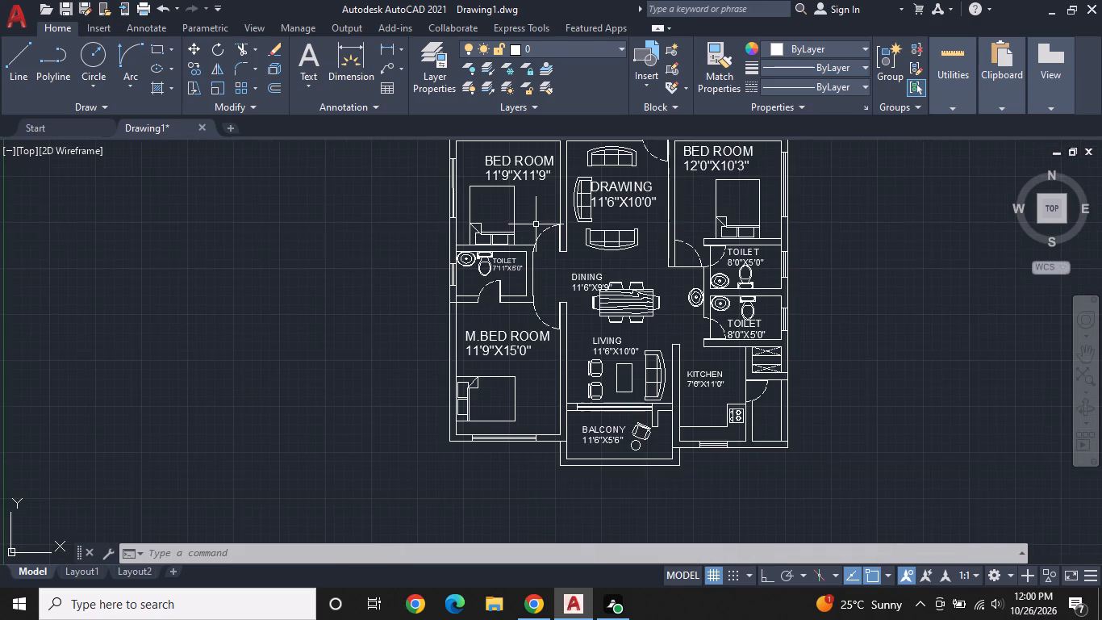
middle_drag(536, 224, 431, 274)
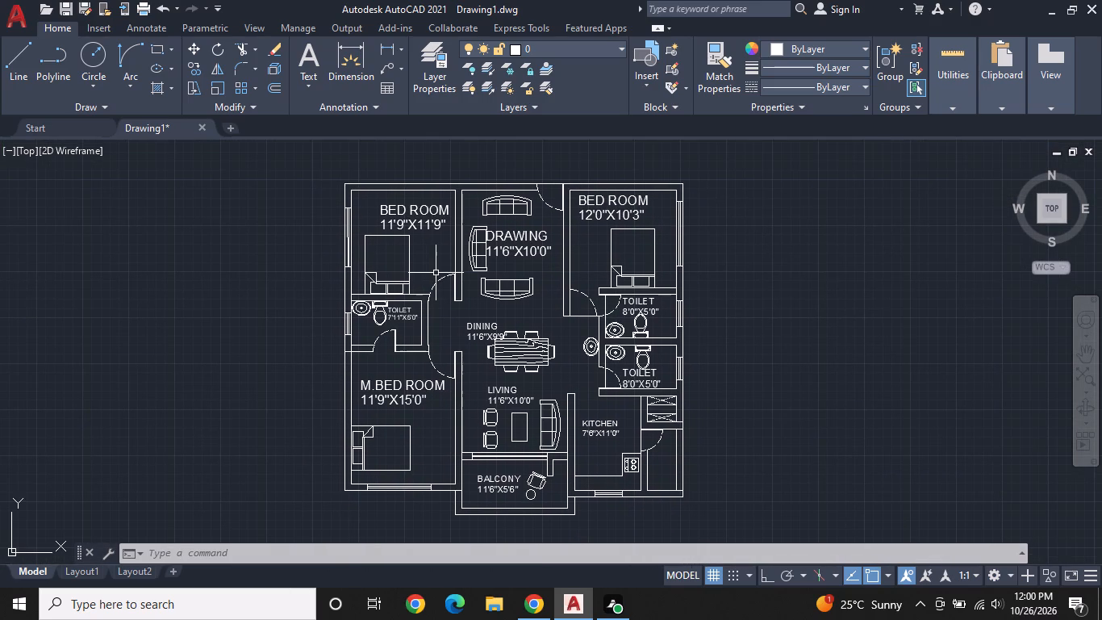
text(H)
key(space)
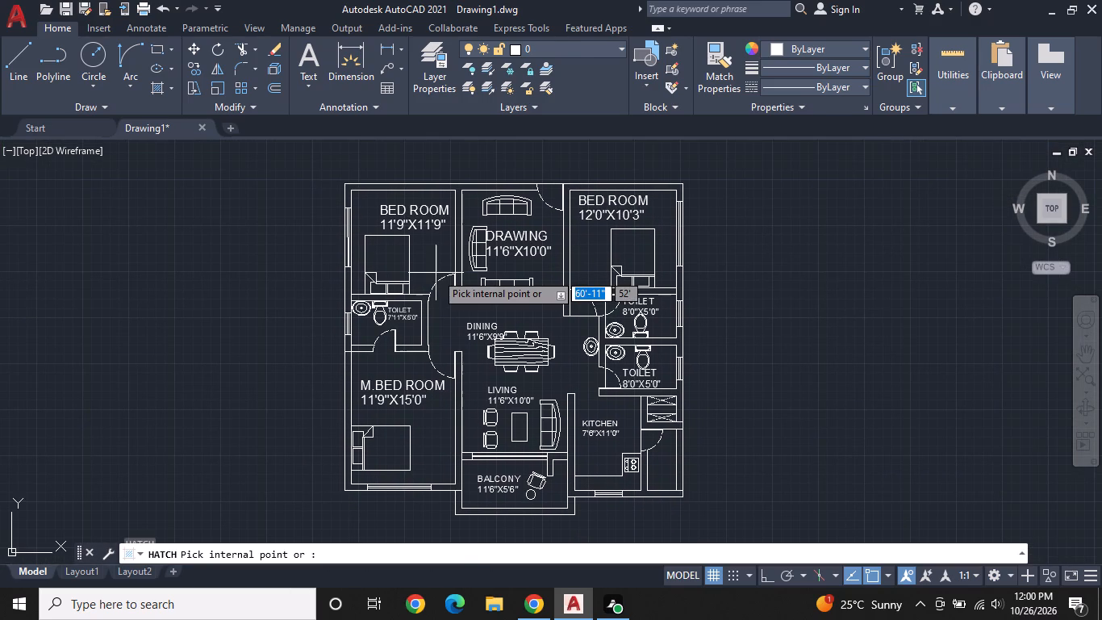
click(157, 48)
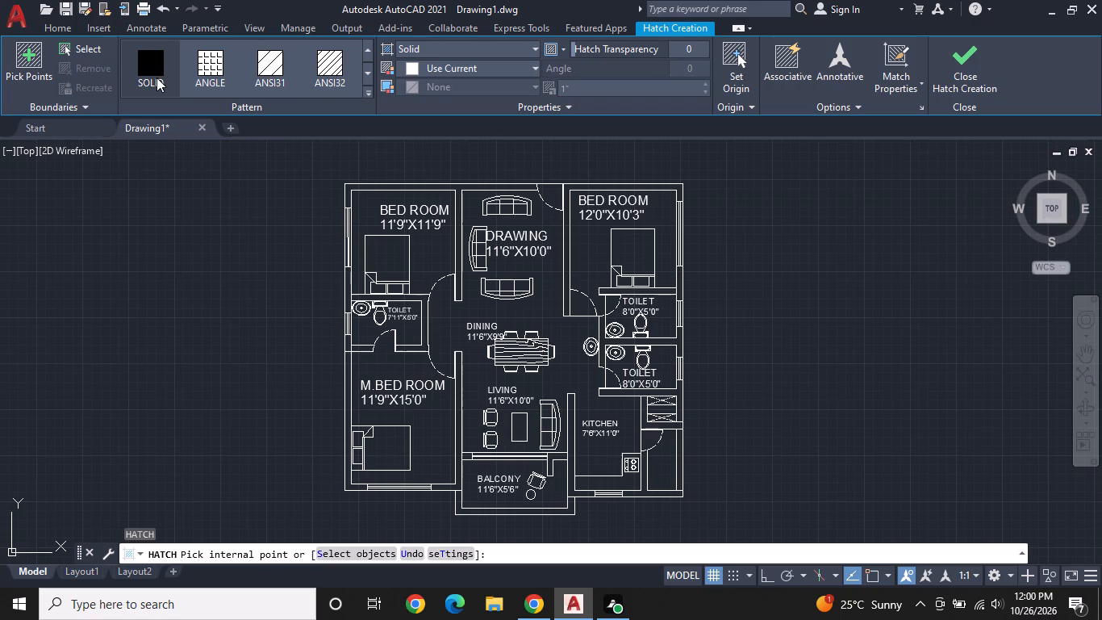
click(492, 62)
click(407, 199)
scroll(407, 199, up, 1)
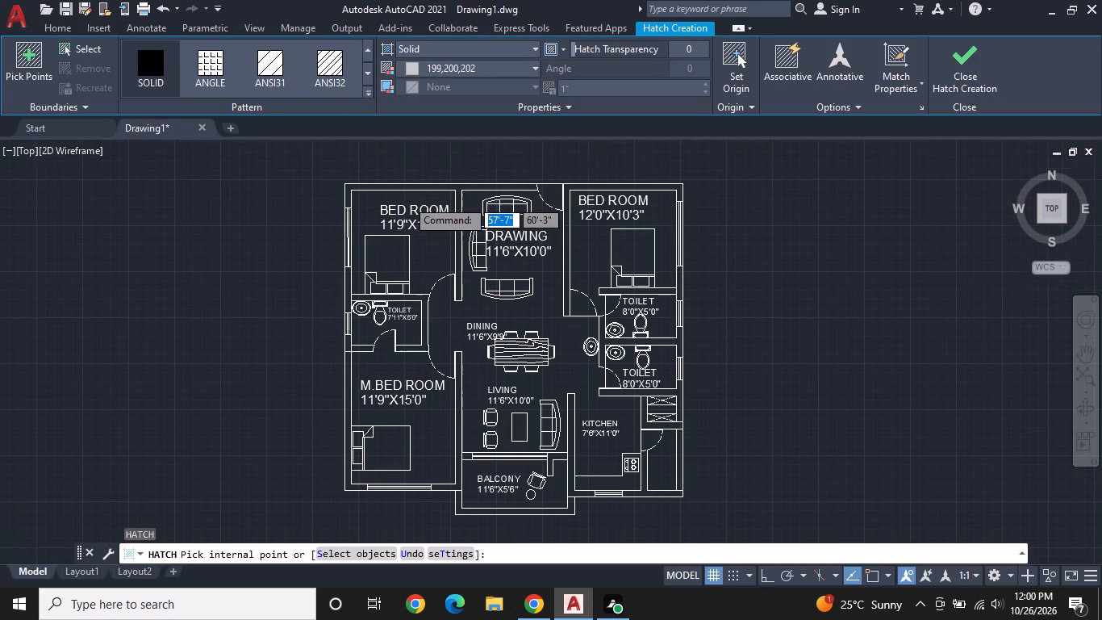
click(415, 183)
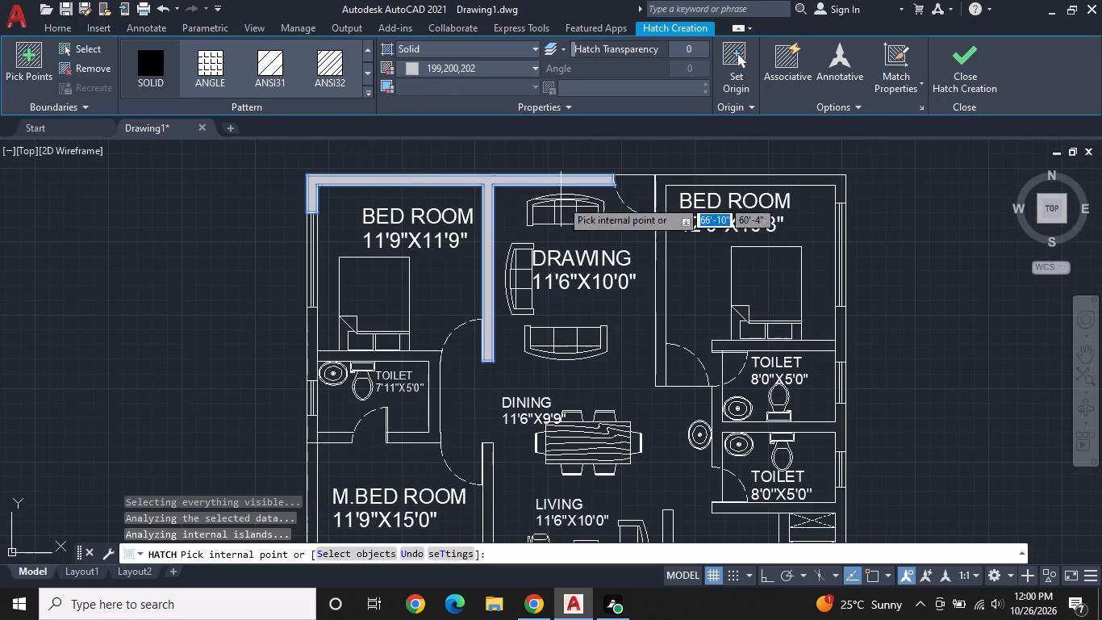
click(686, 179)
Hatch the eastern outer wall sections, the partitions around the two eastern toilets and the shaft walls beside the kitchen with the same solid grey.
middle_drag(734, 236, 637, 121)
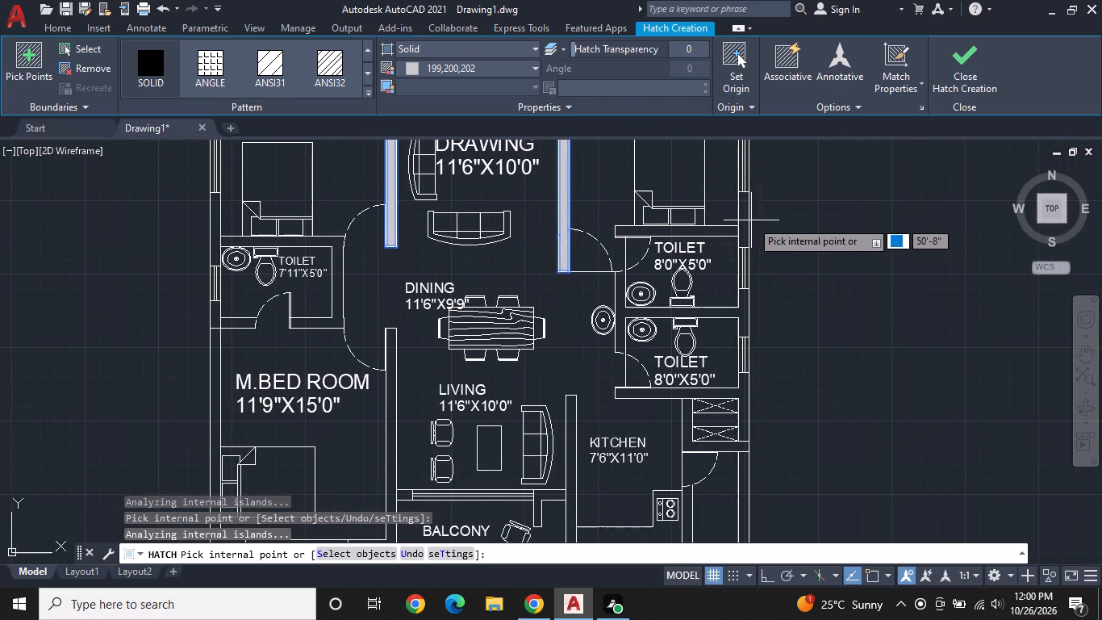
click(741, 227)
click(707, 234)
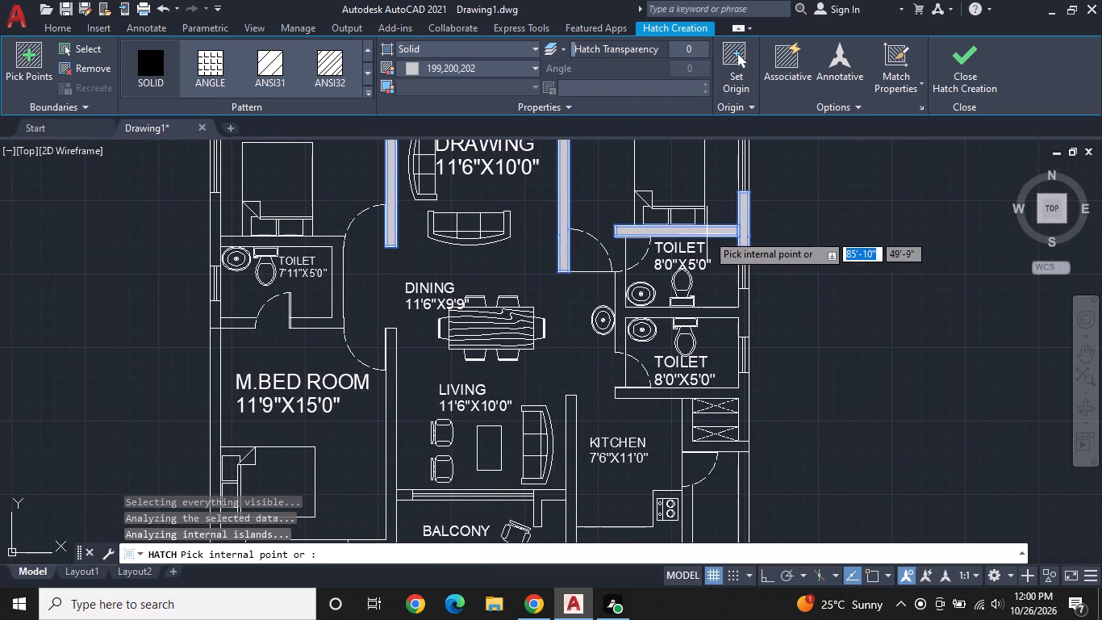
click(742, 320)
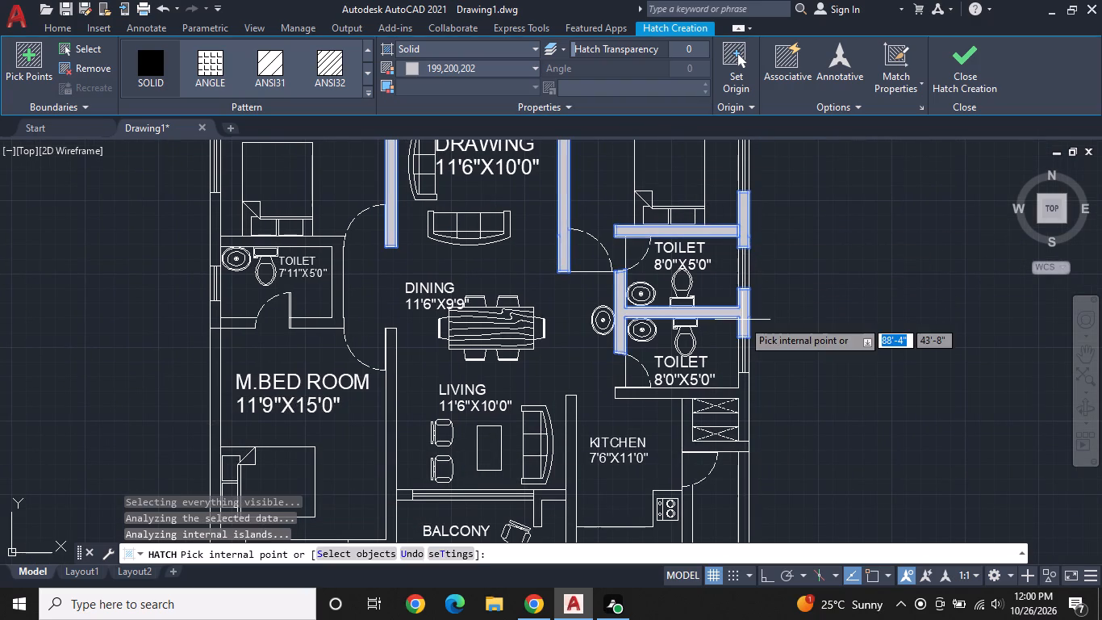
middle_drag(738, 312, 724, 165)
click(724, 264)
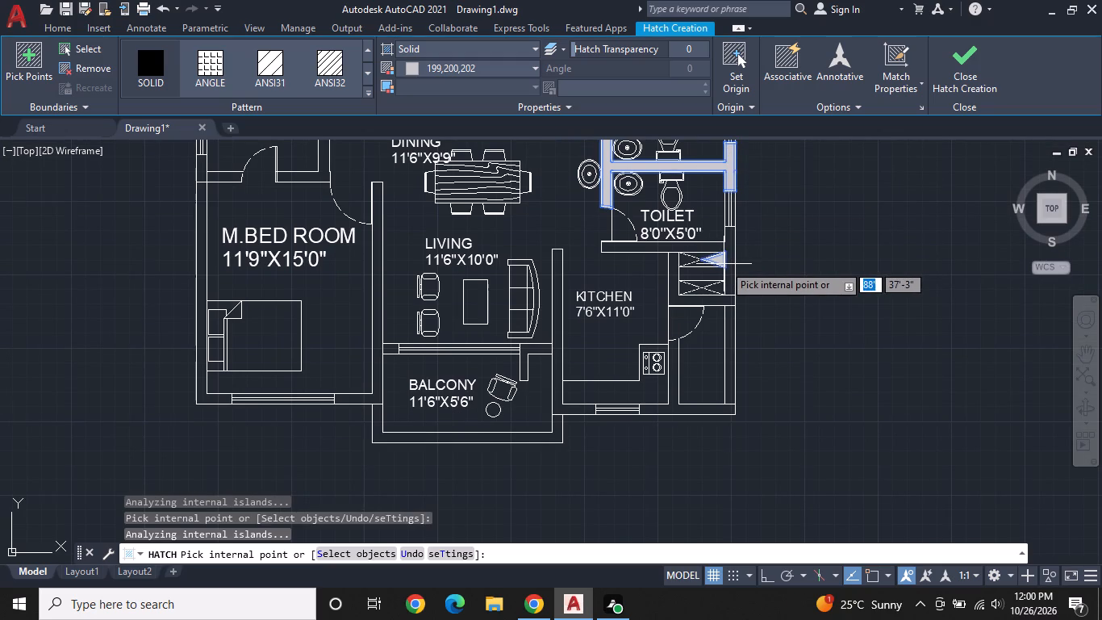
key(ctrl+z)
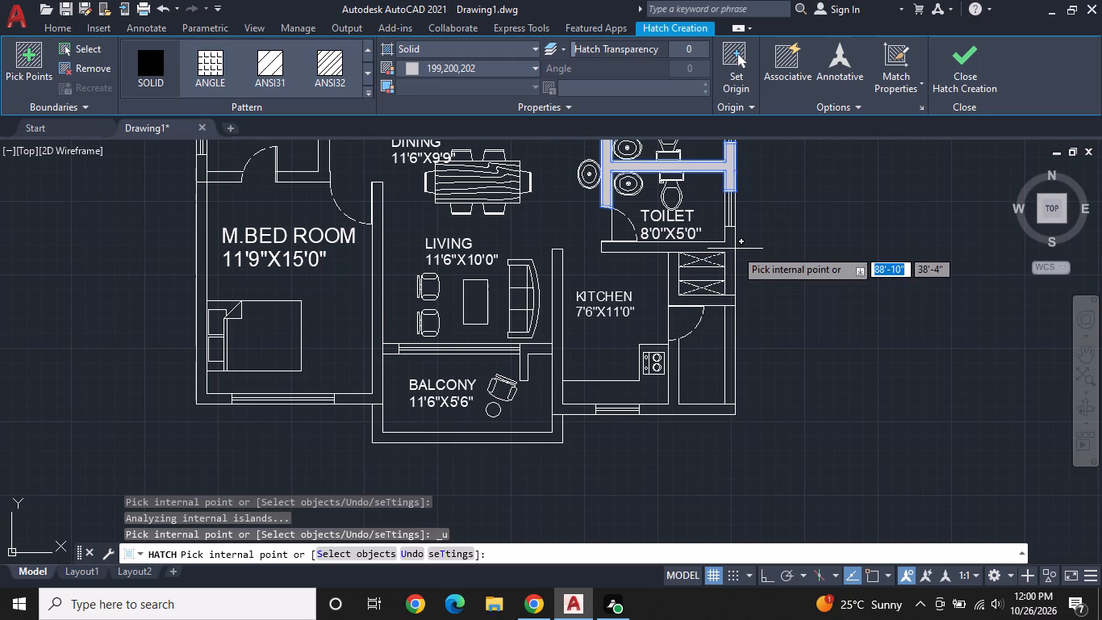
click(732, 248)
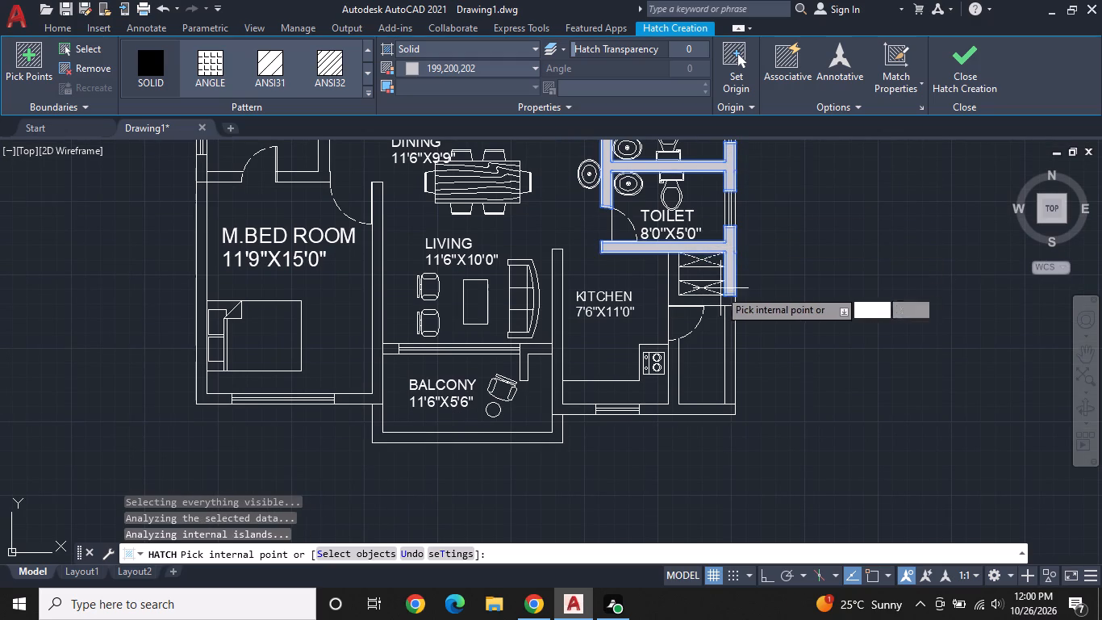
click(689, 300)
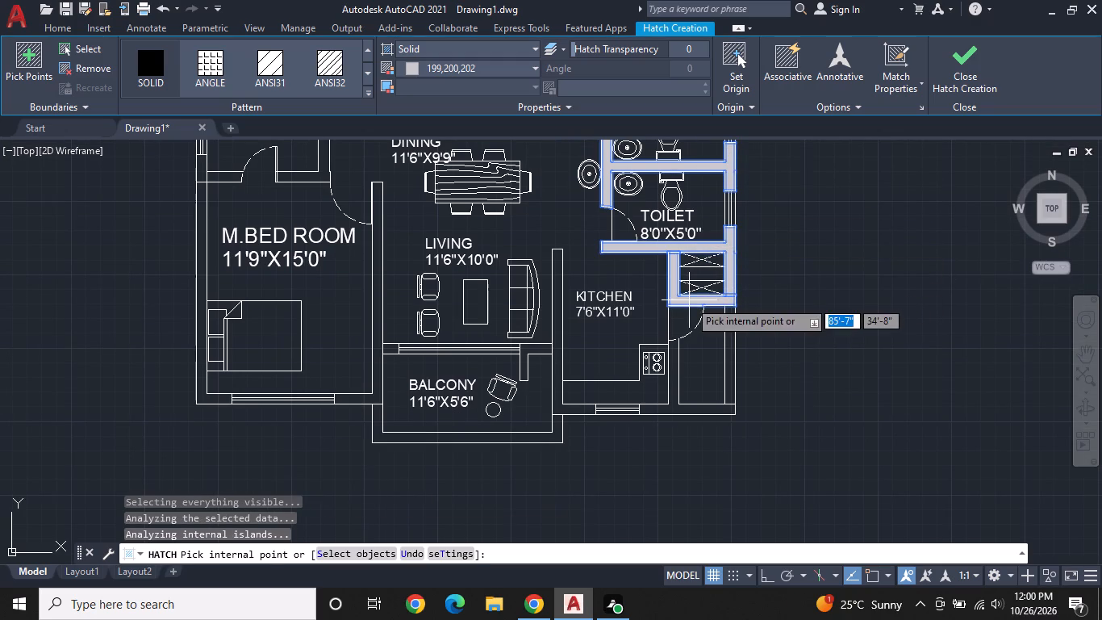
Hatch the walls around the kitchen, its eastern side room and the balcony, plus the wall between living room and master bedroom.
middle_drag(688, 300, 674, 157)
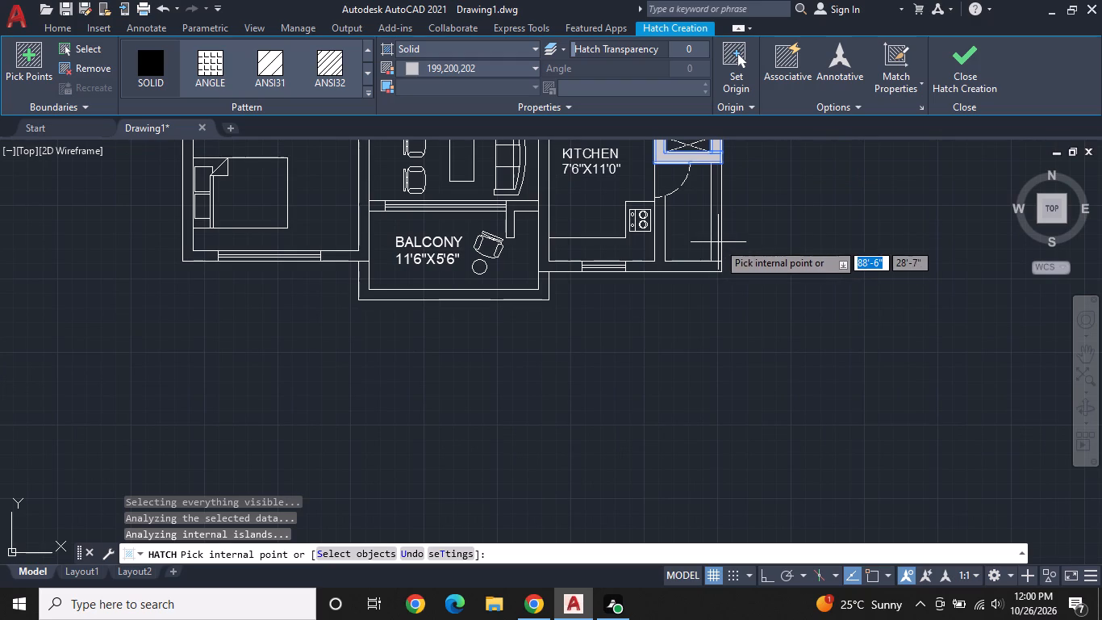
click(720, 241)
click(691, 268)
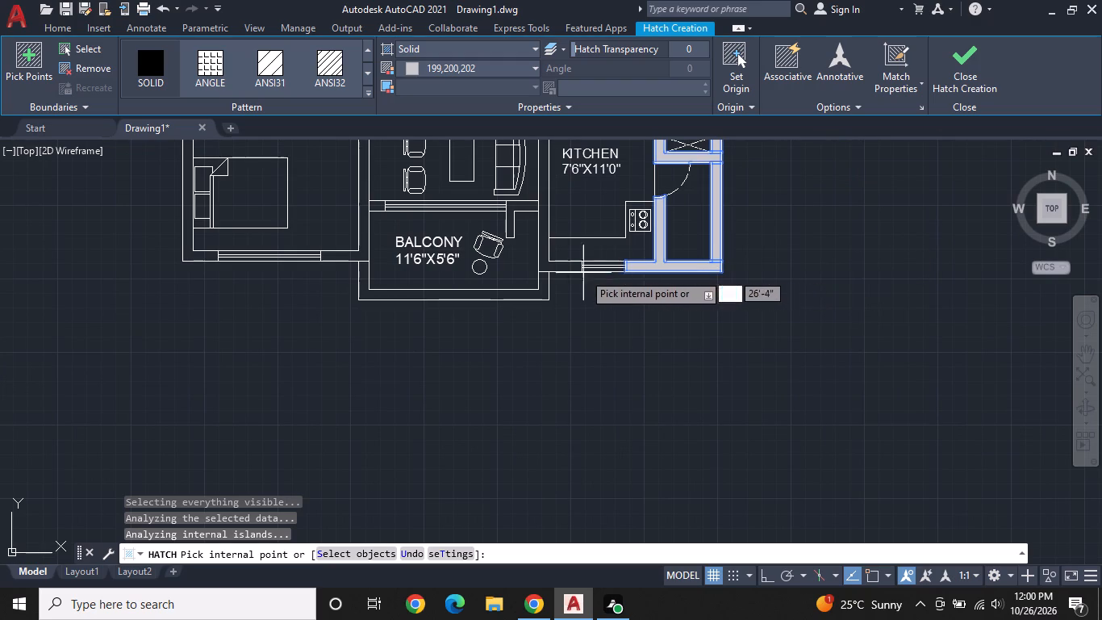
click(569, 266)
click(537, 291)
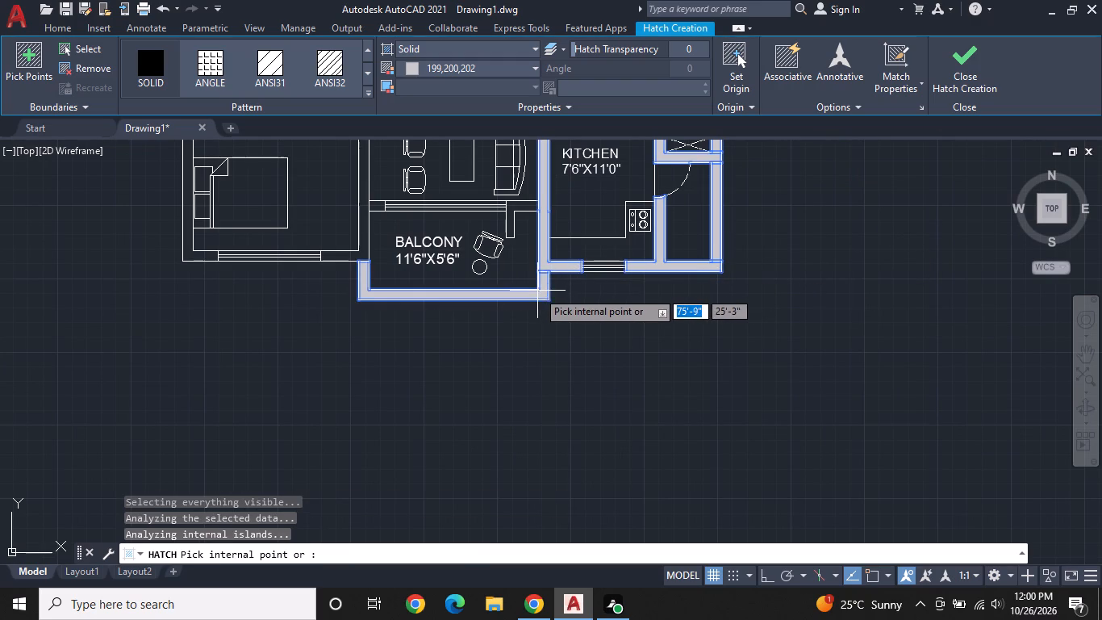
middle_drag(500, 244, 628, 337)
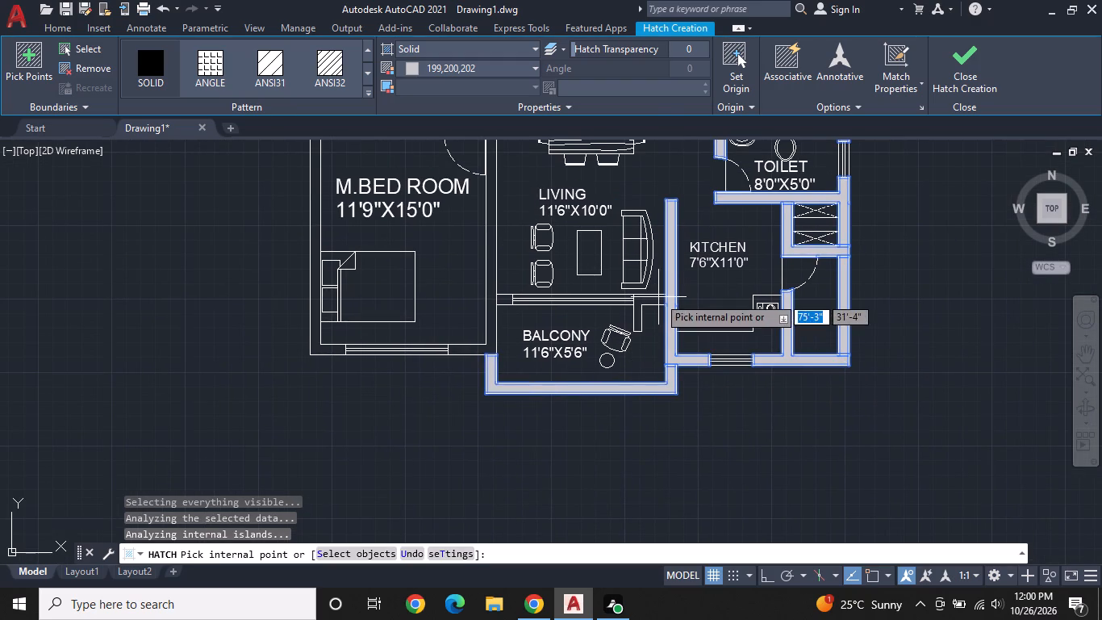
click(658, 296)
click(508, 303)
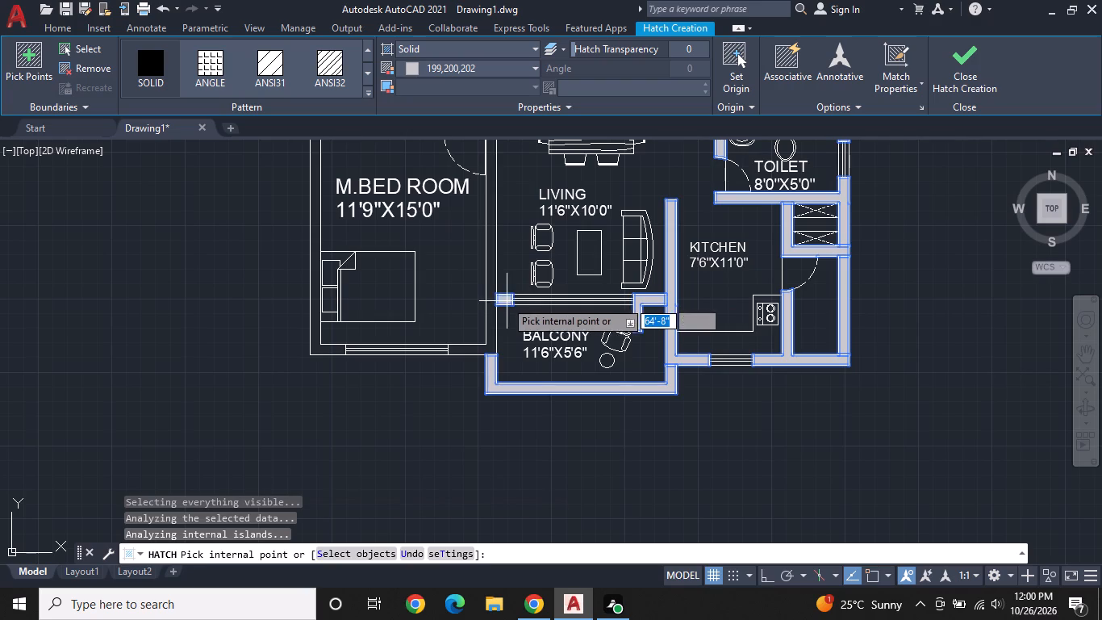
click(489, 291)
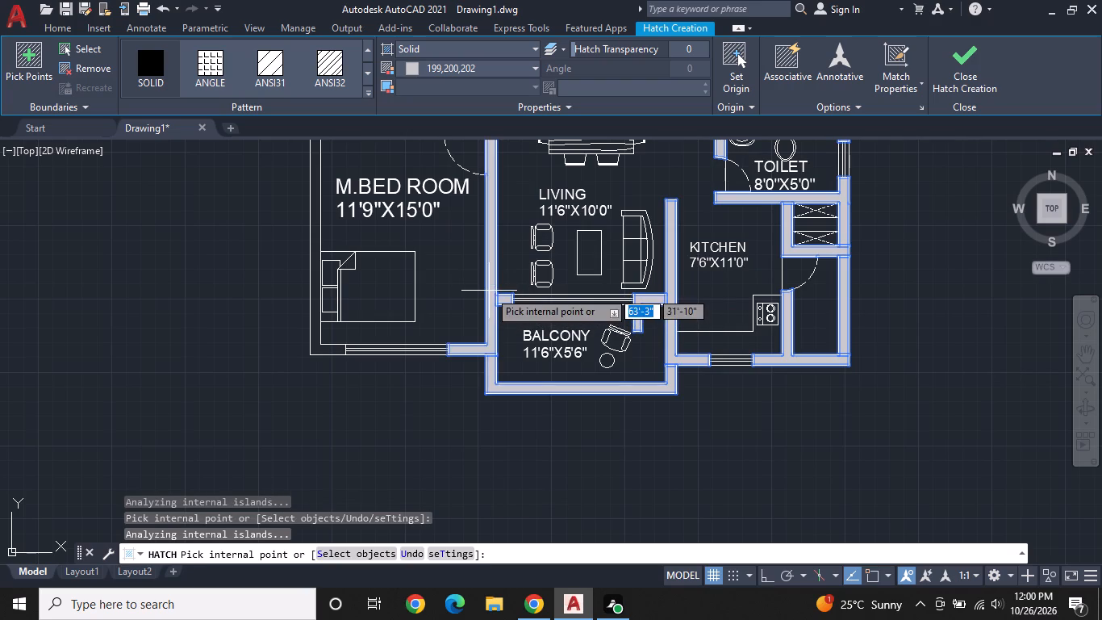
Hatch the western outer wall sections and the partitions around the western toilet, and finish the hatch.
middle_drag(489, 291, 698, 346)
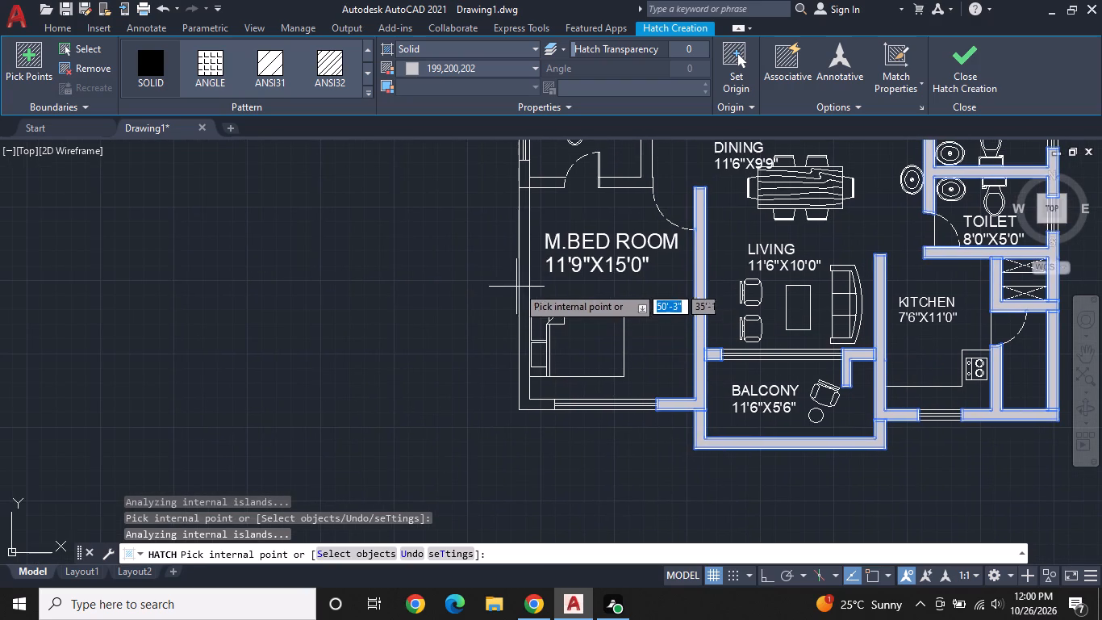
click(527, 279)
middle_drag(533, 209, 570, 374)
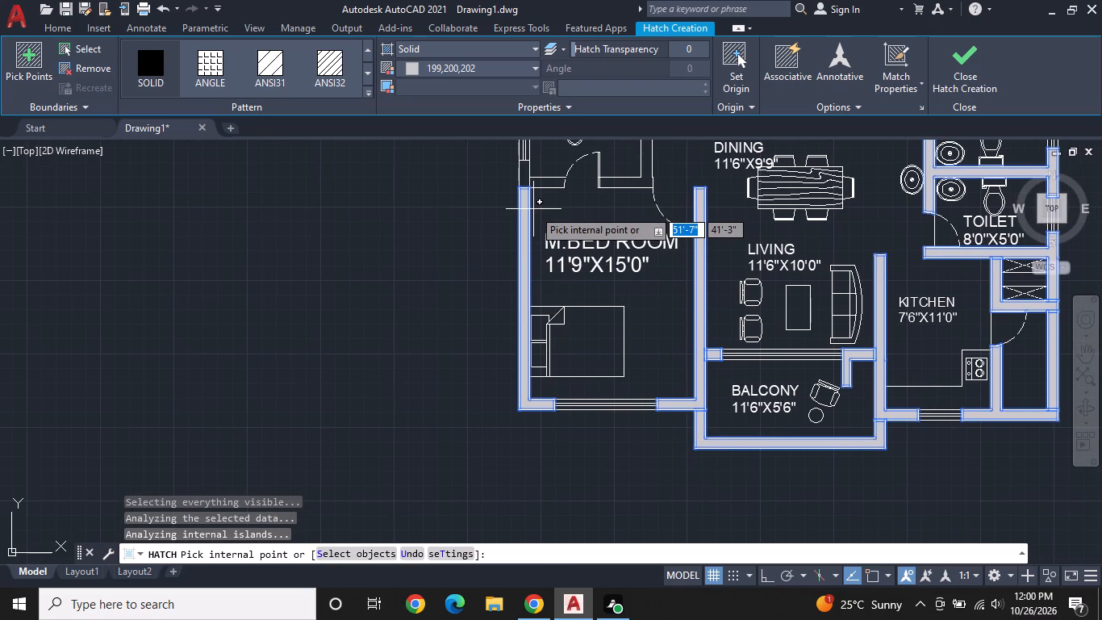
middle_drag(570, 374, 574, 389)
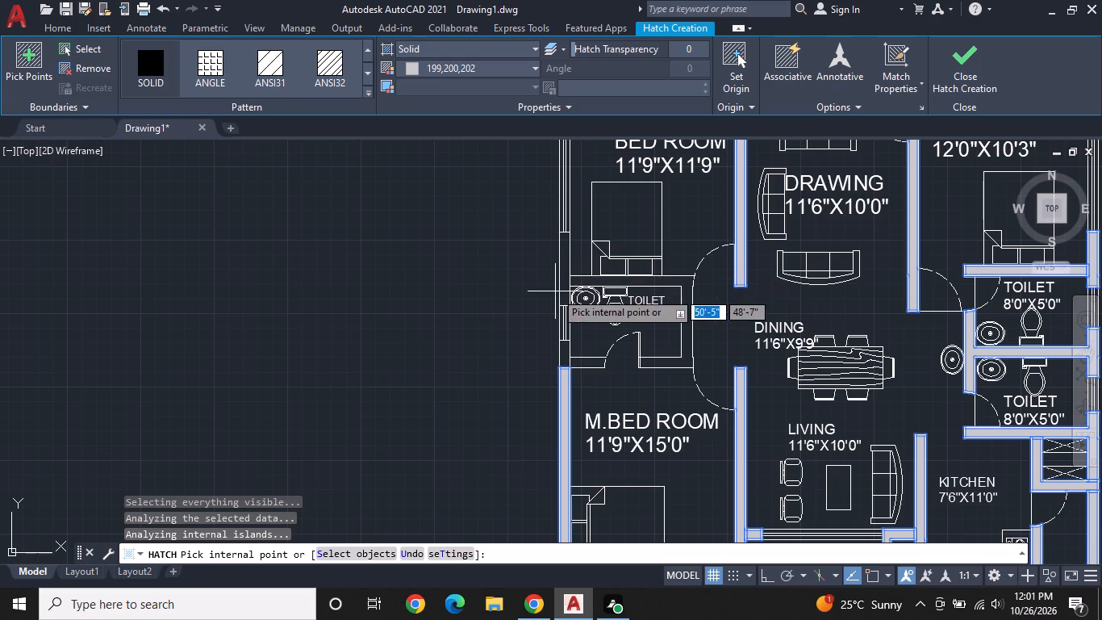
click(555, 291)
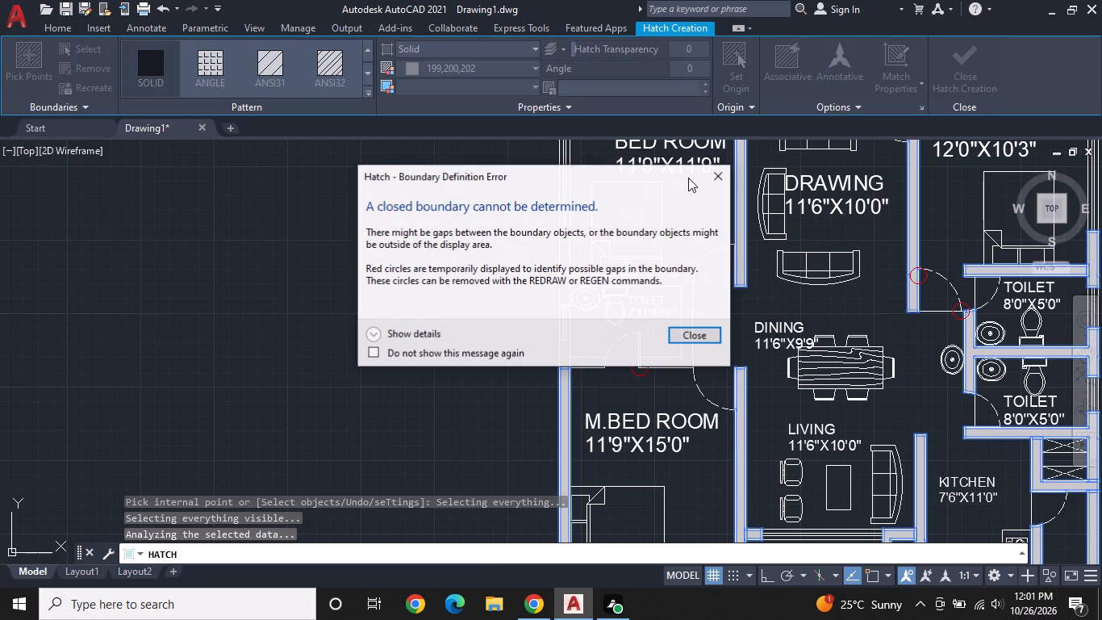
click(725, 171)
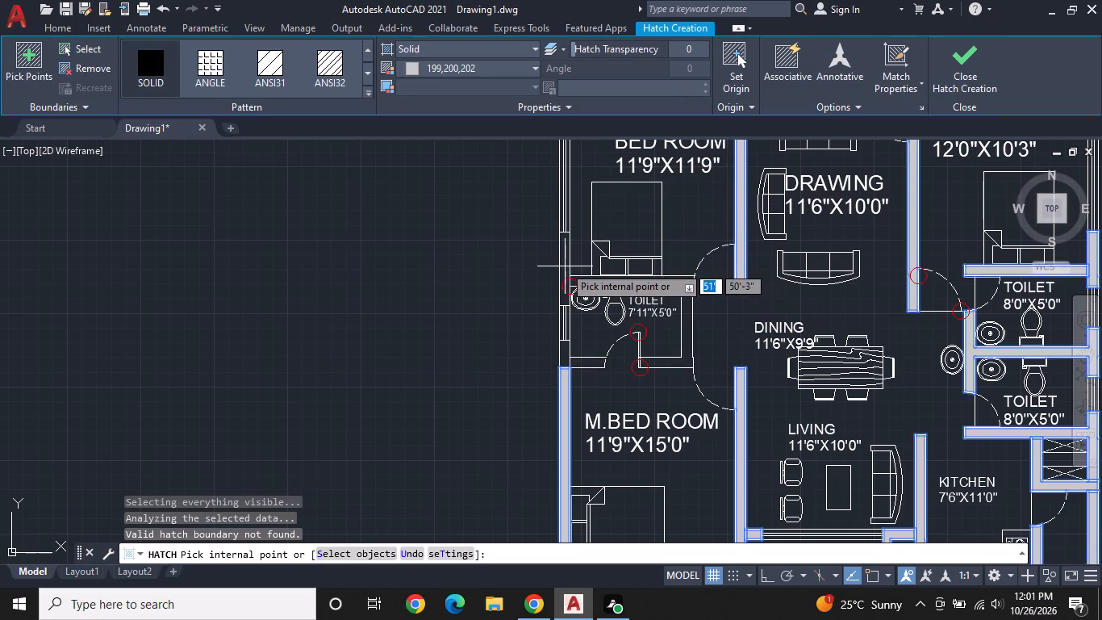
click(564, 265)
click(616, 281)
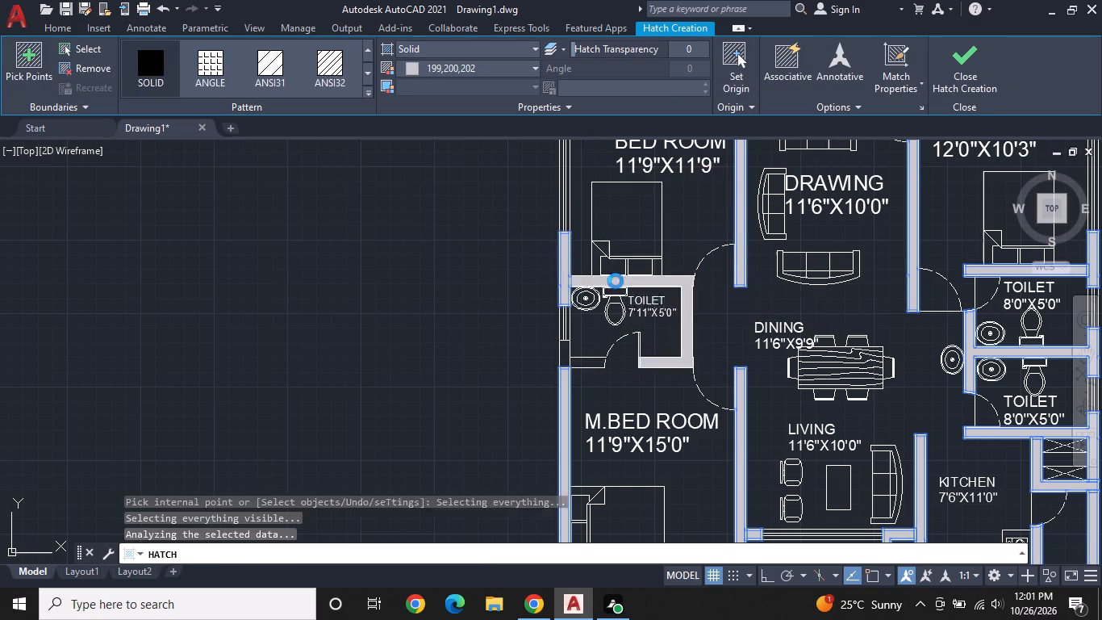
click(586, 363)
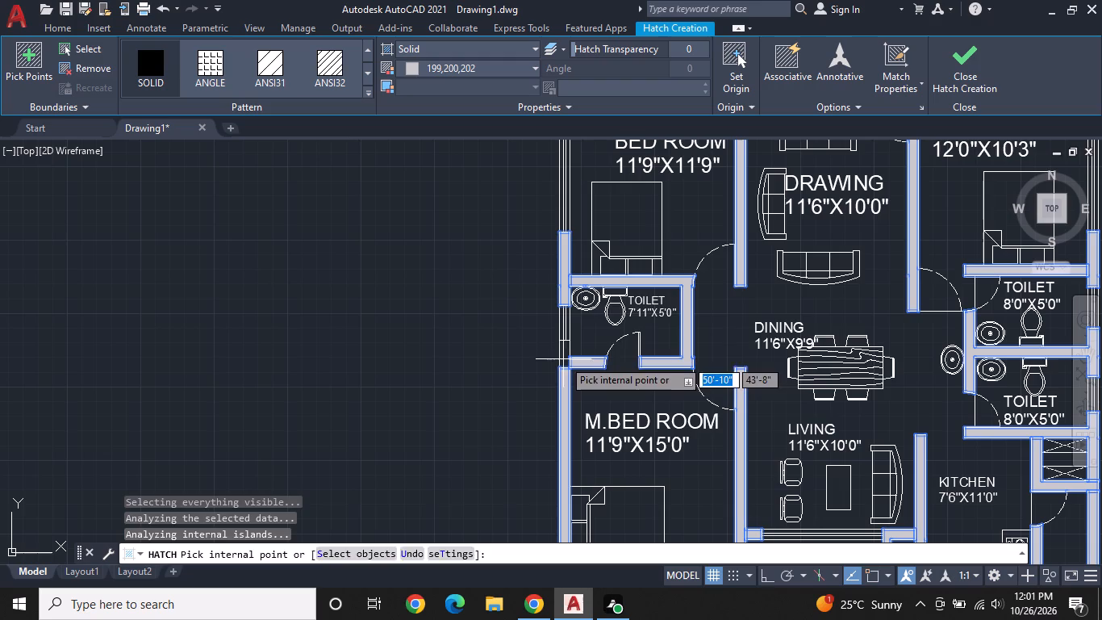
click(563, 359)
middle_drag(644, 213, 435, 295)
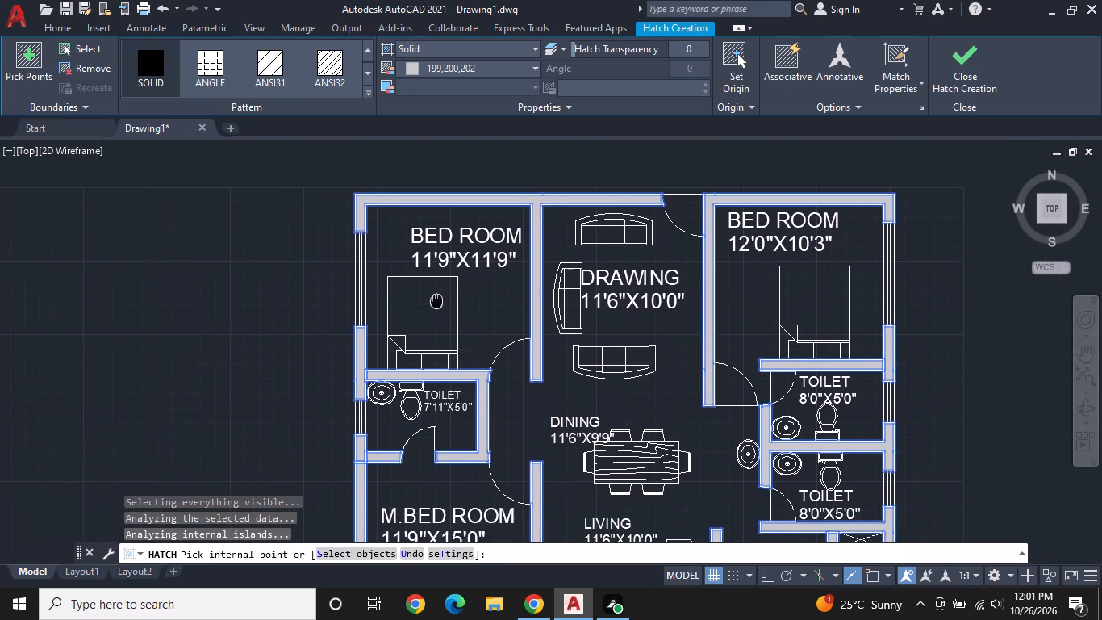
middle_drag(435, 295, 440, 205)
key(Escape)
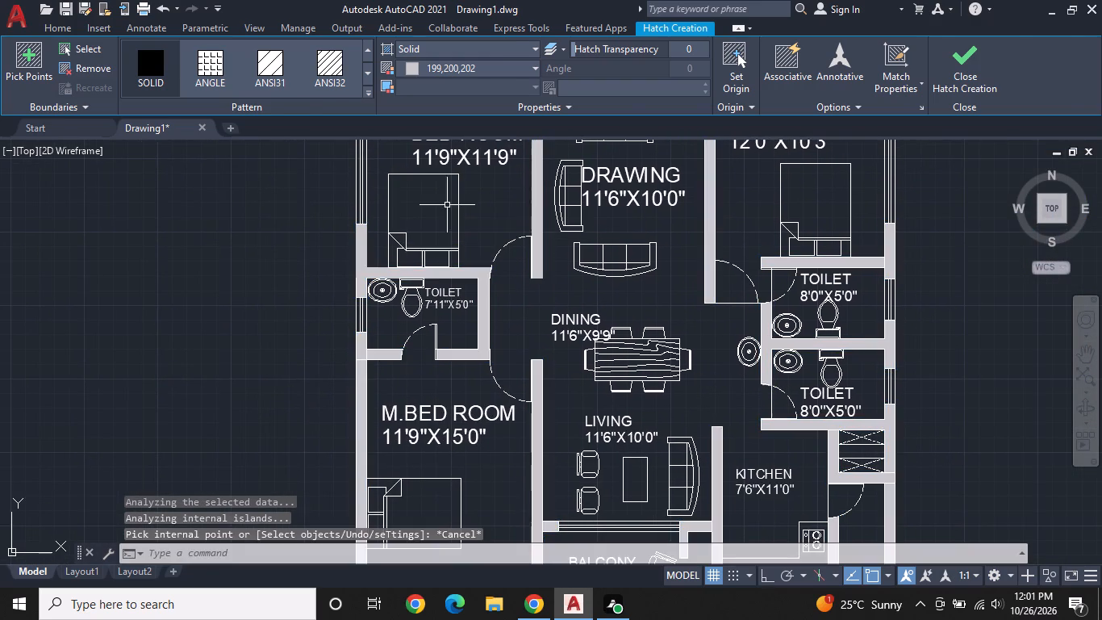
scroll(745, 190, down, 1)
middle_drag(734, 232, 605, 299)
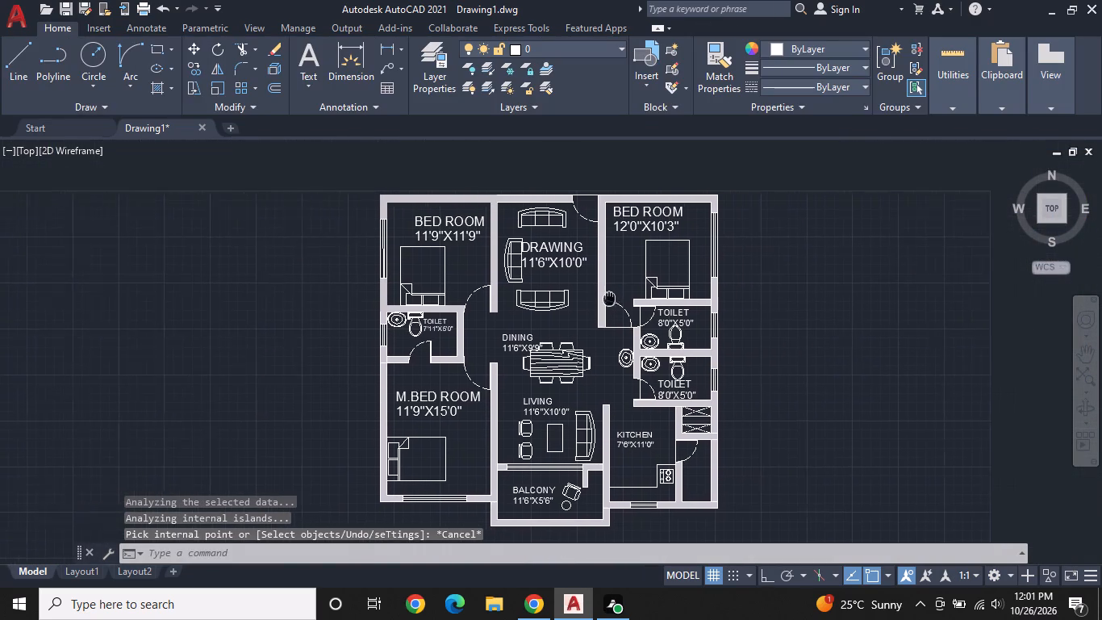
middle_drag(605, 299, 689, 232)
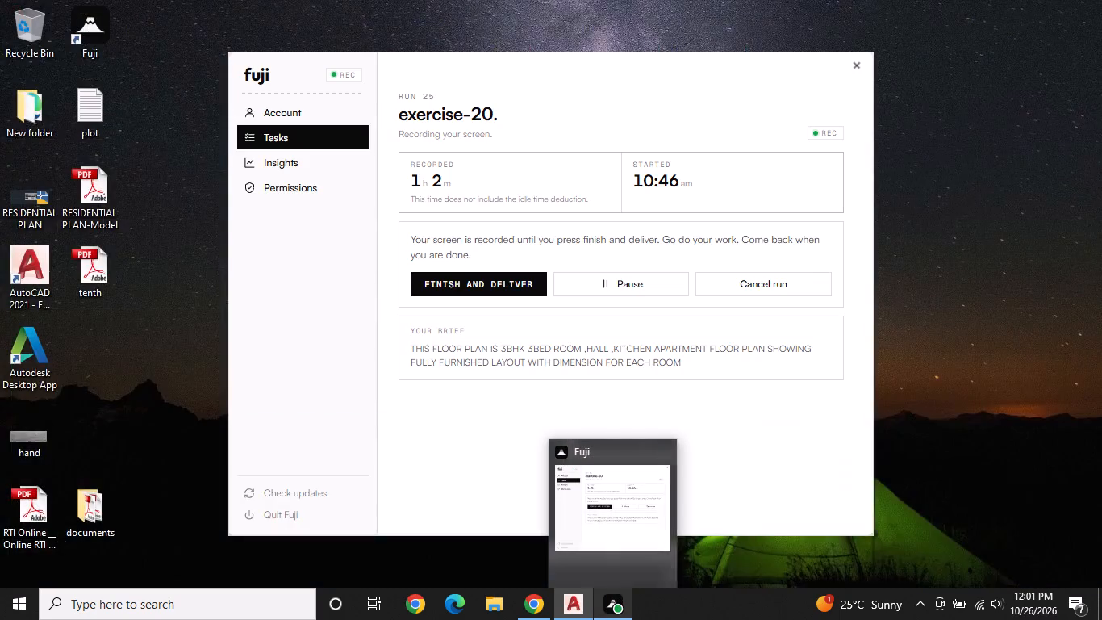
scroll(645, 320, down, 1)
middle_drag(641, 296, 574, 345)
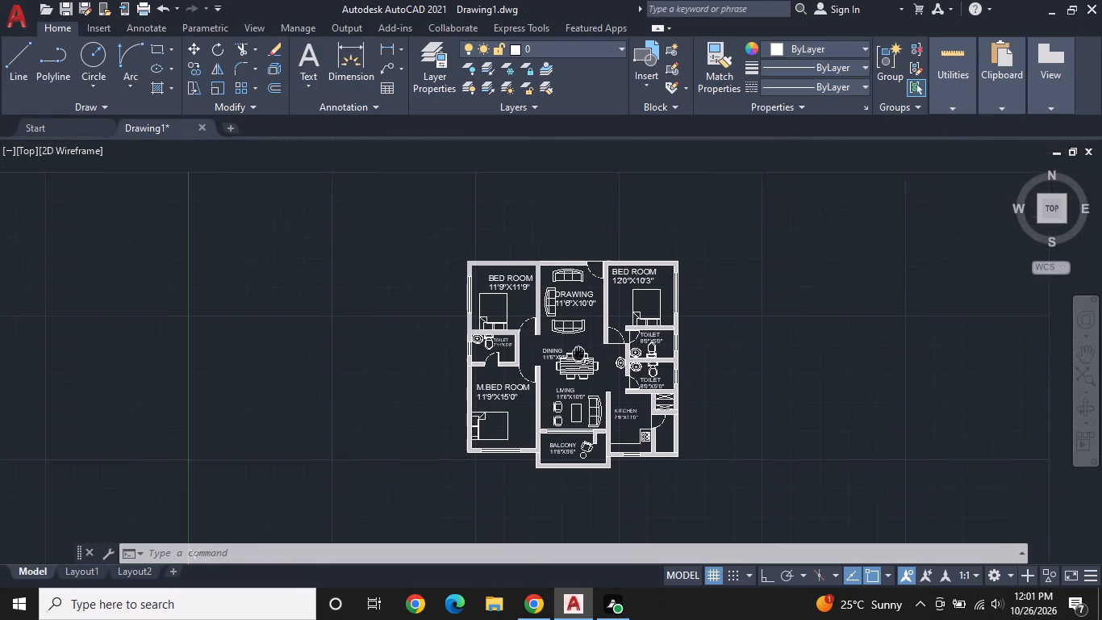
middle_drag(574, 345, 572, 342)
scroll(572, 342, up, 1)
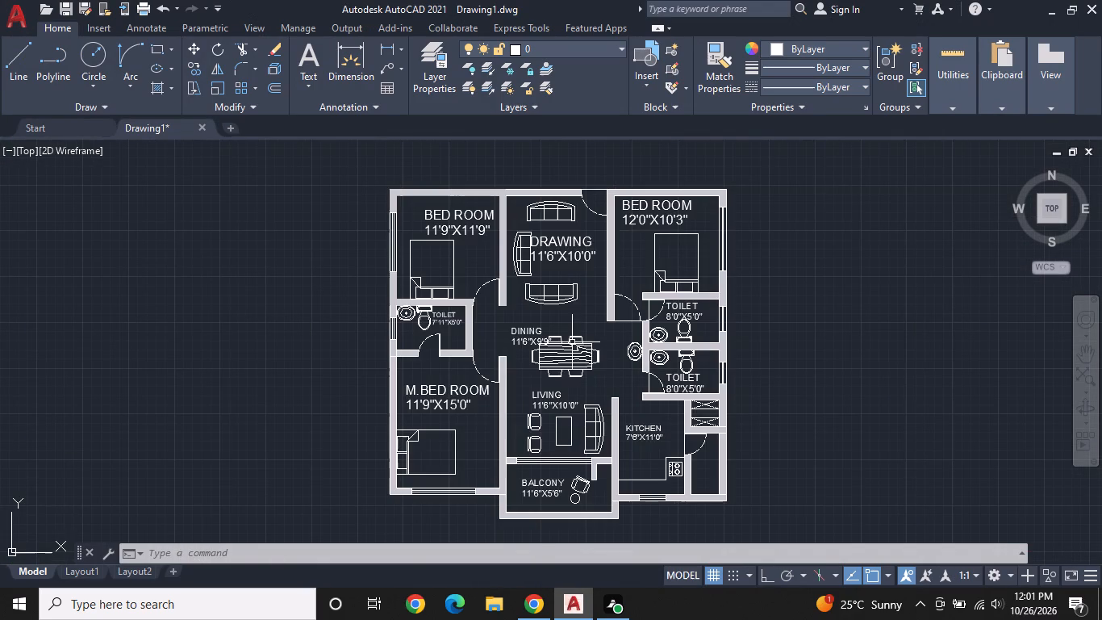
Save the drawing as AA22 in the Documents folder in AutoCAD 2018 Drawing format.
key(ctrl+s)
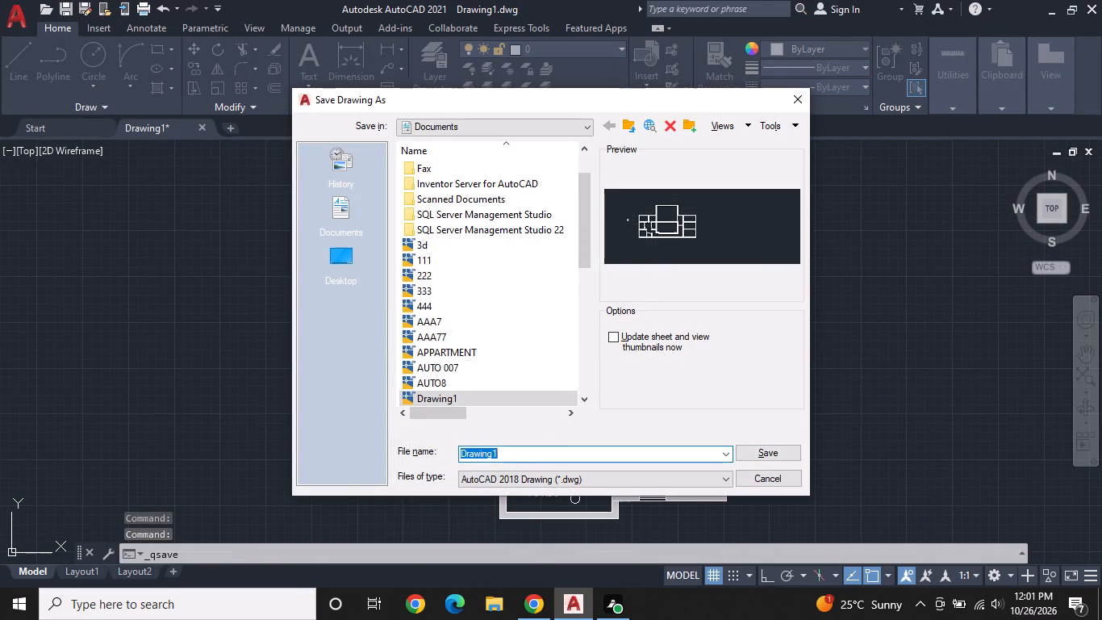
key(BackSpace)
key(BackSpace)
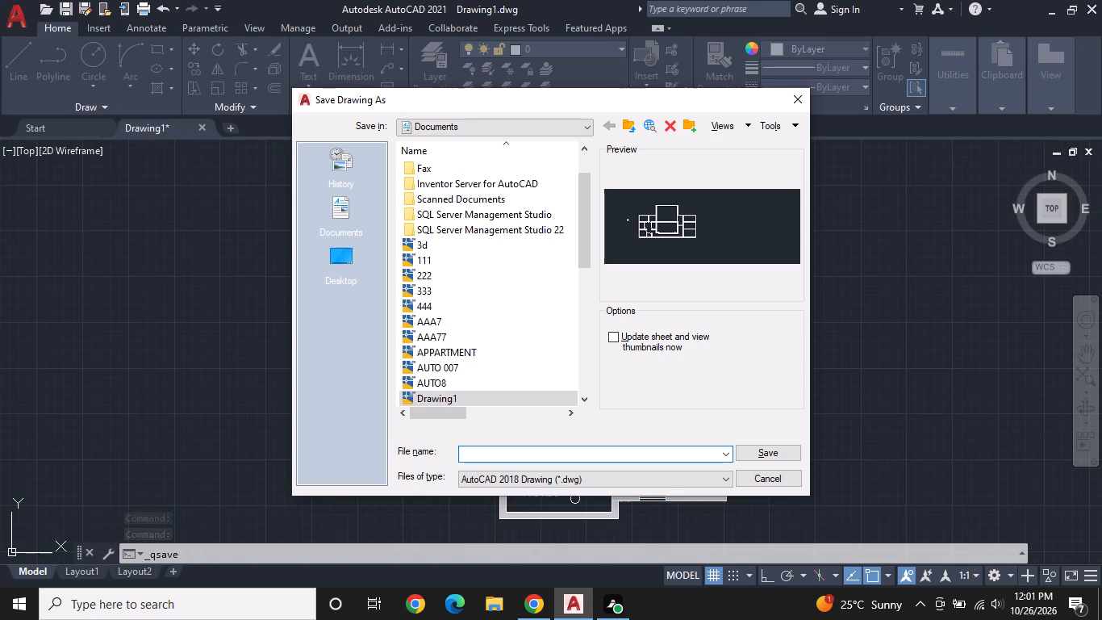
text(AA)
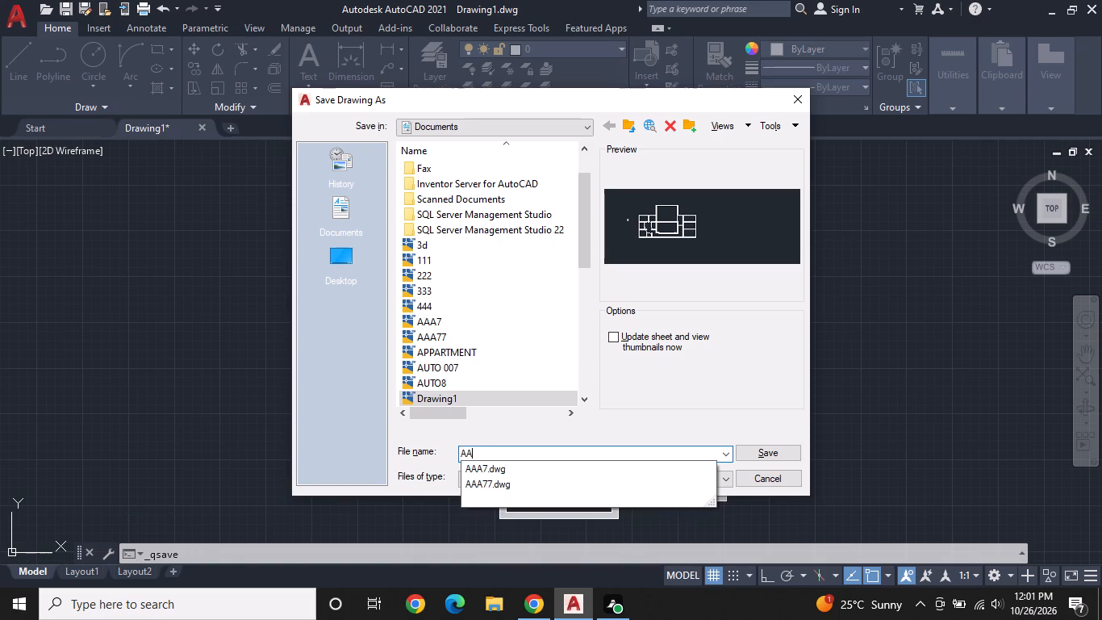
text(22)
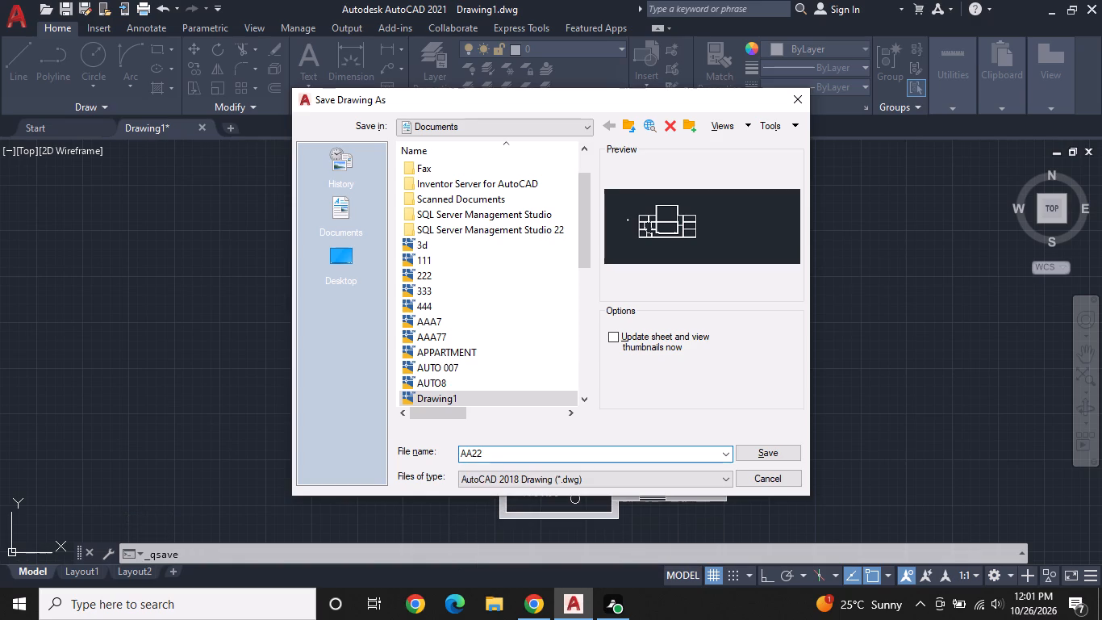
click(751, 449)
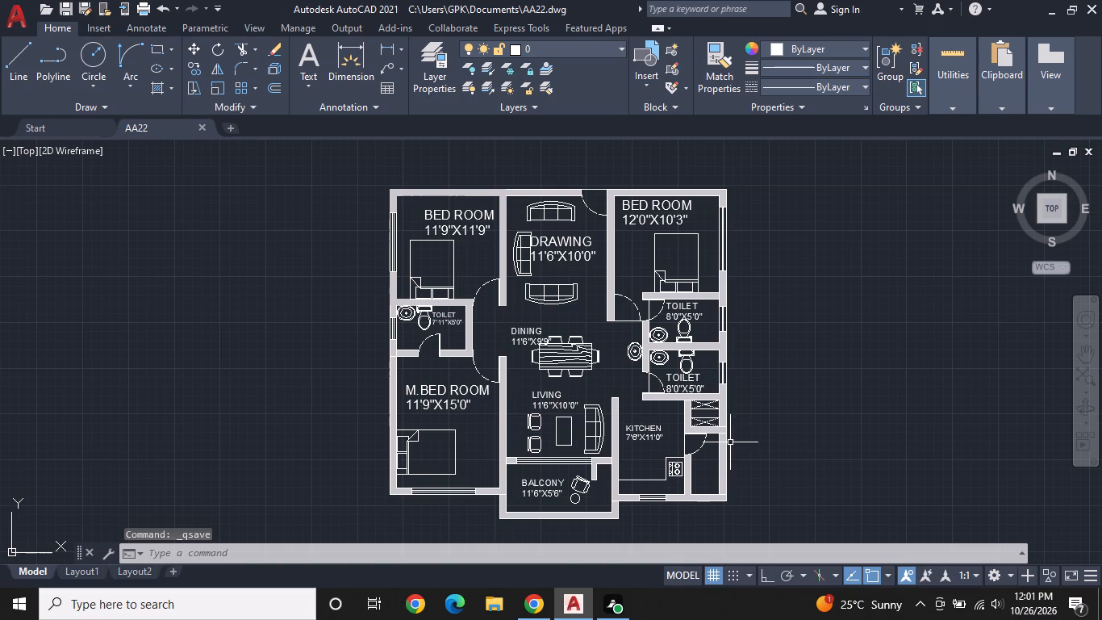
Set up a plot with the DWG To PDF.pc3 plotter and ISO expand A4 (297.00 x 210.00 MM) paper.
key(ctrl+p)
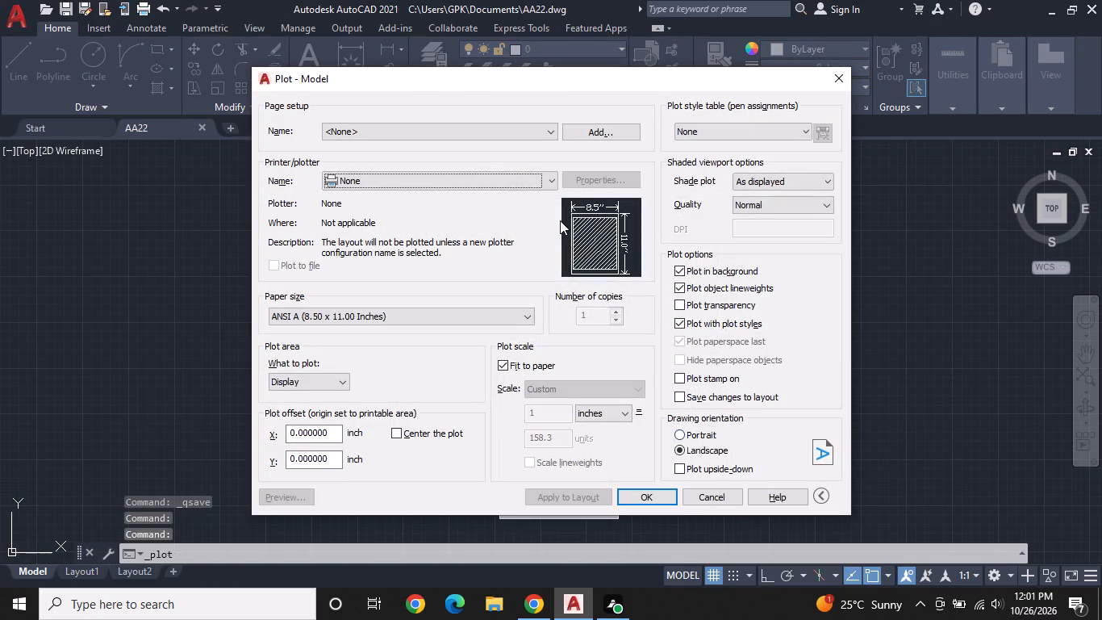
click(549, 177)
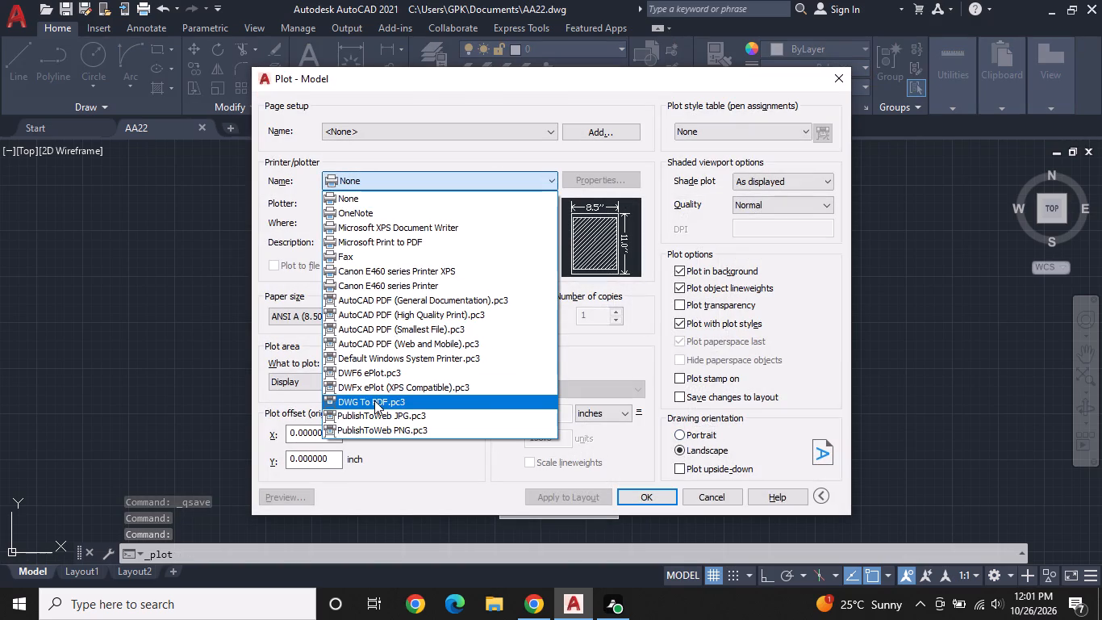
click(374, 400)
click(392, 320)
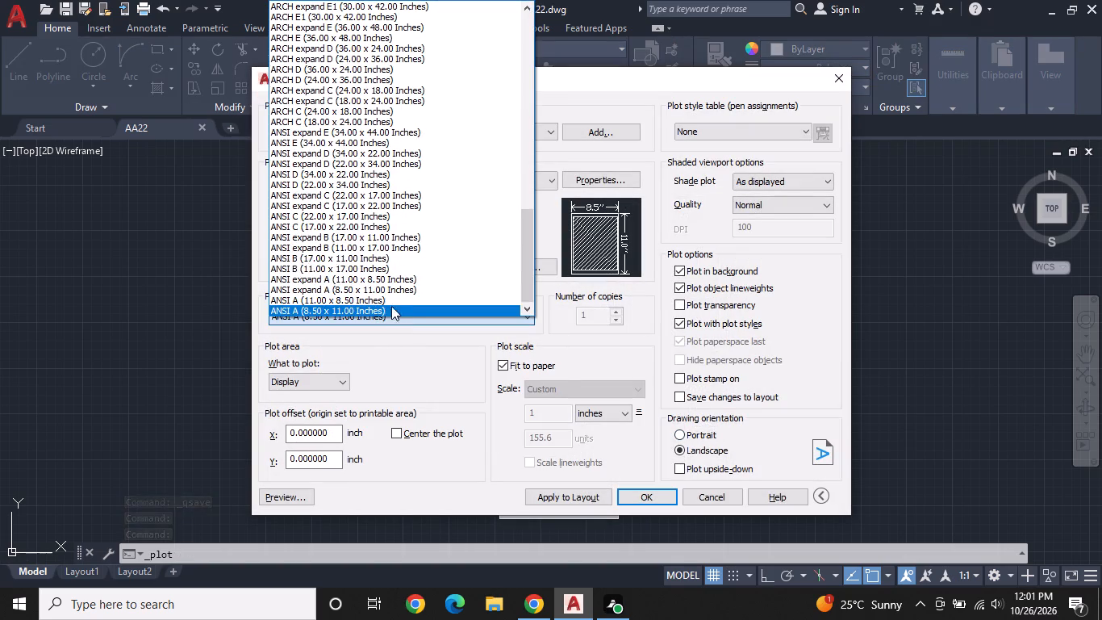
scroll(376, 239, up, 2)
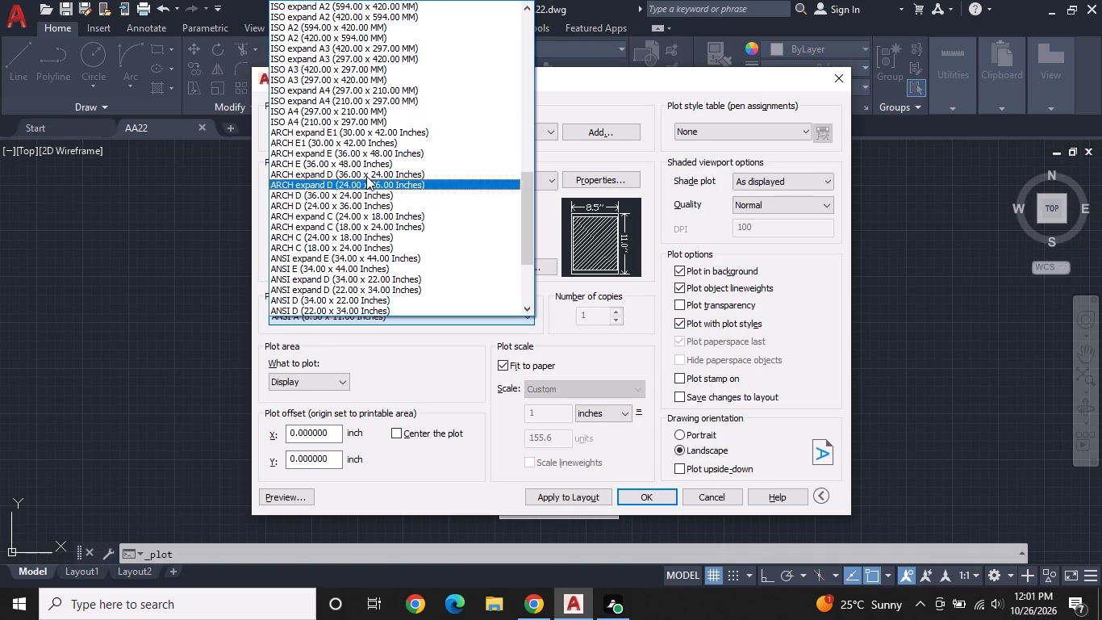
click(357, 88)
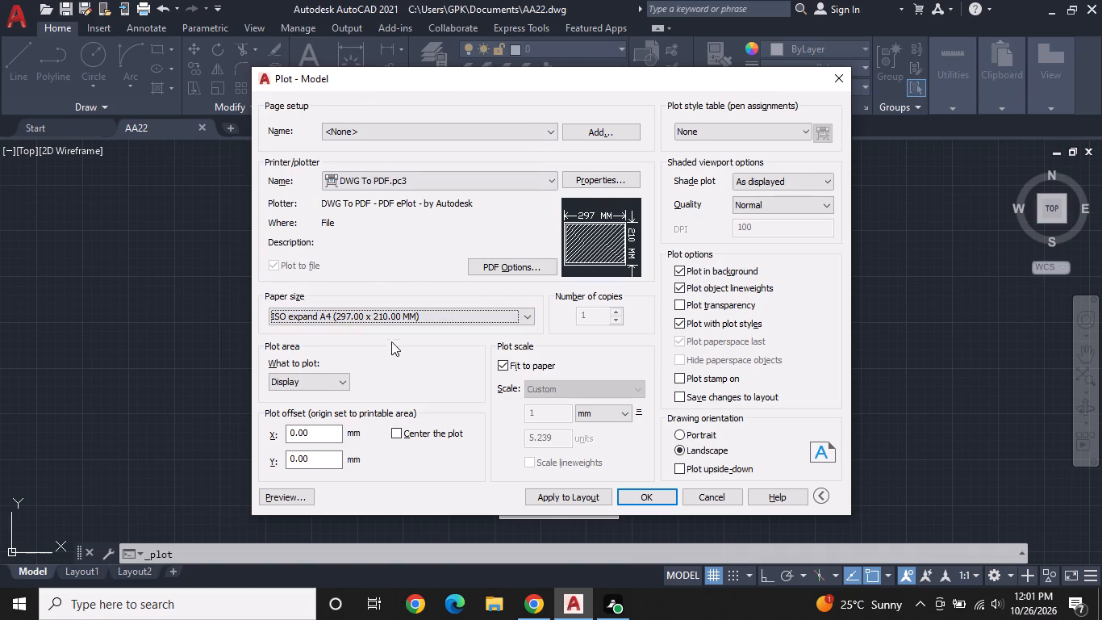
Set the plot area to a window enclosing the whole floor plan with a small margin, and centre the plot.
click(303, 383)
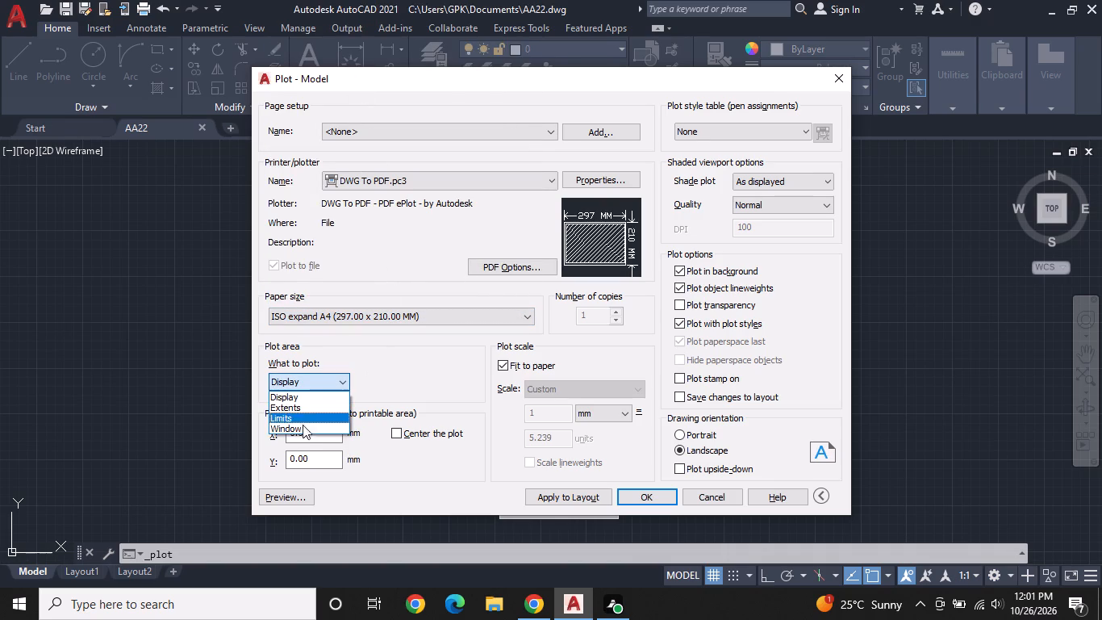
click(303, 427)
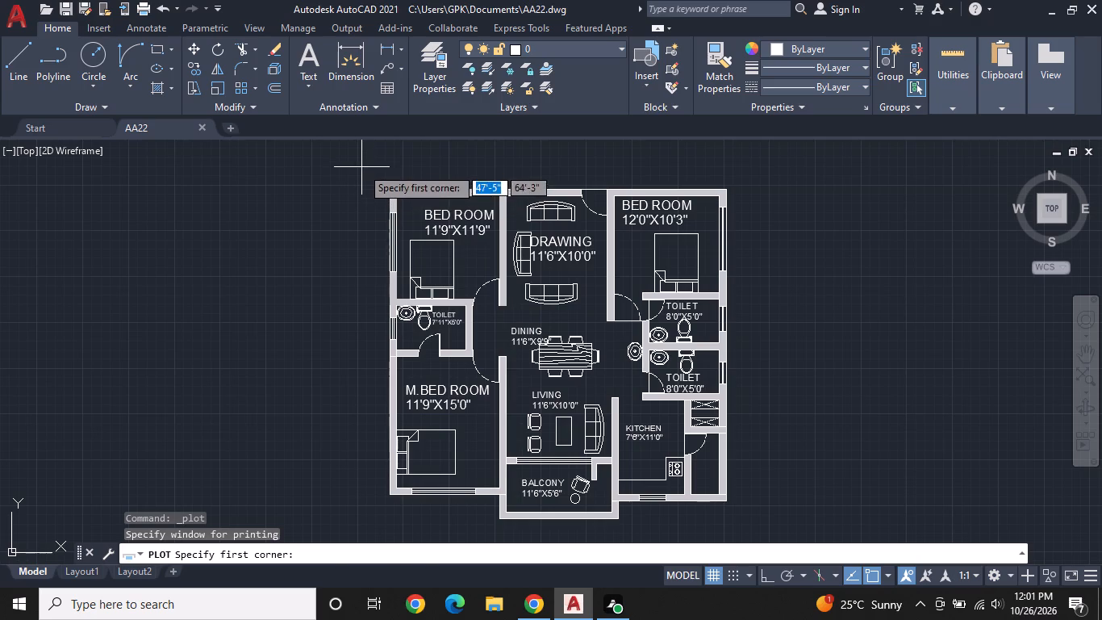
click(361, 158)
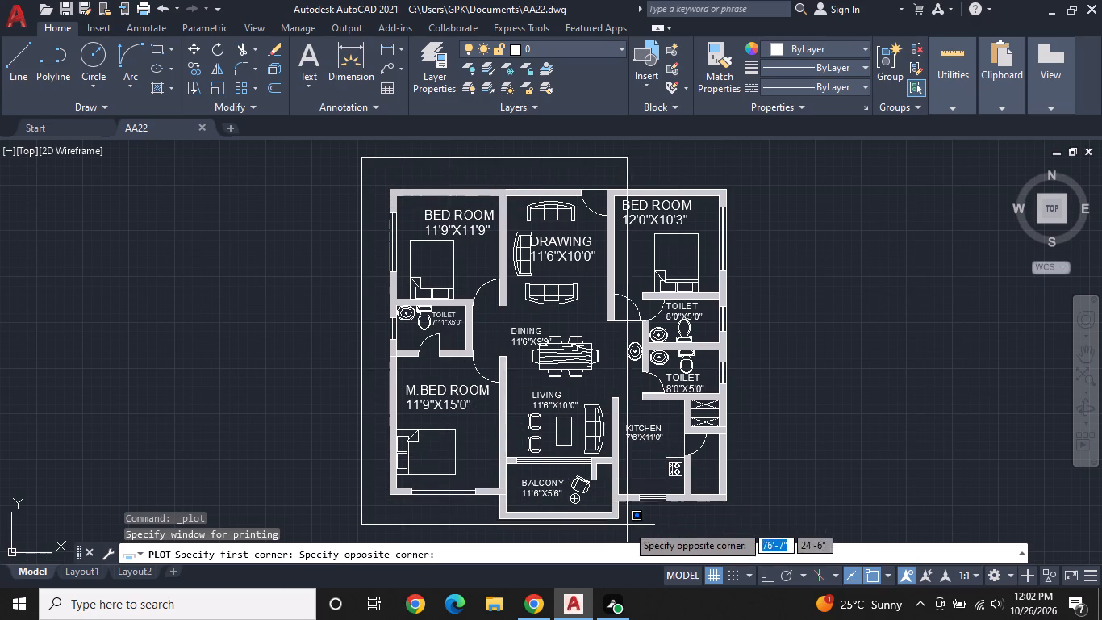
click(756, 530)
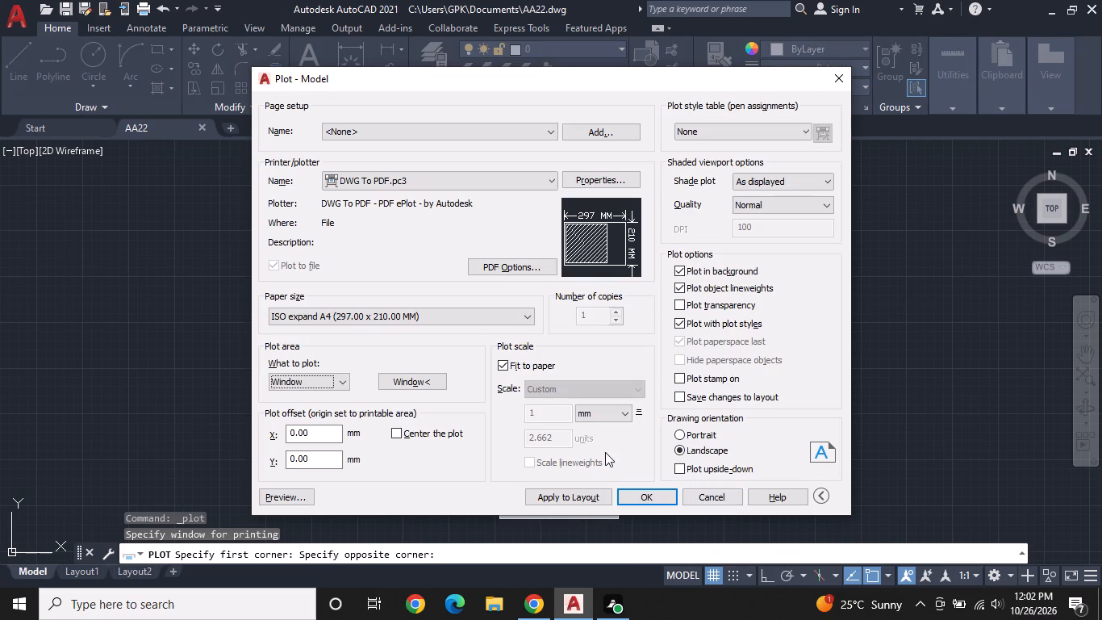
click(394, 432)
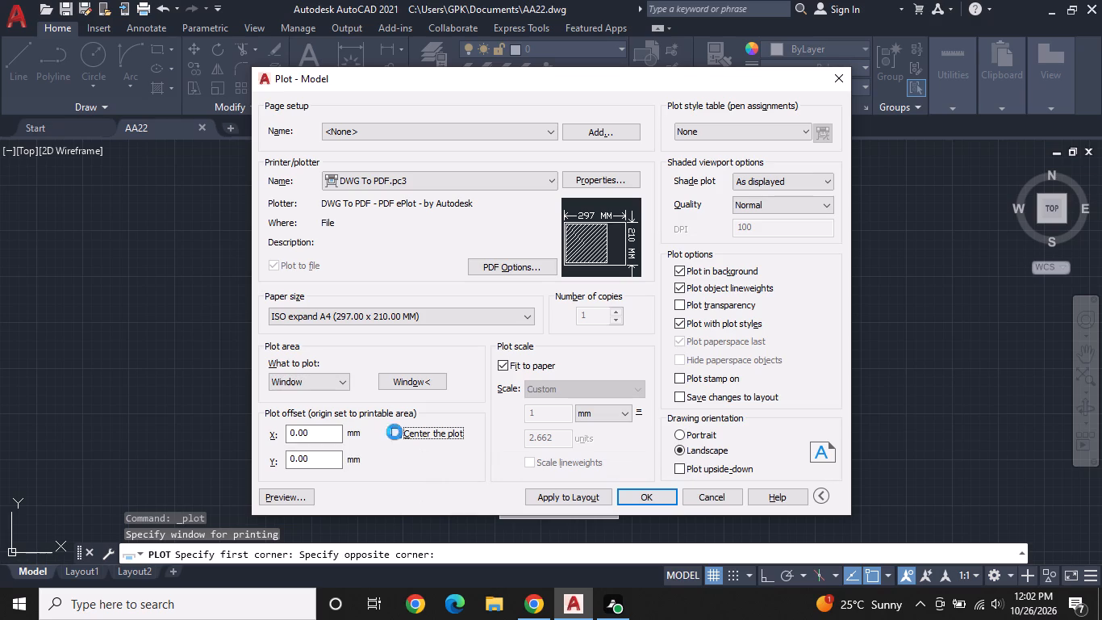
Plot the floor plan to AA22-Model.pdf in the Documents folder and dismiss the background job notice.
click(648, 497)
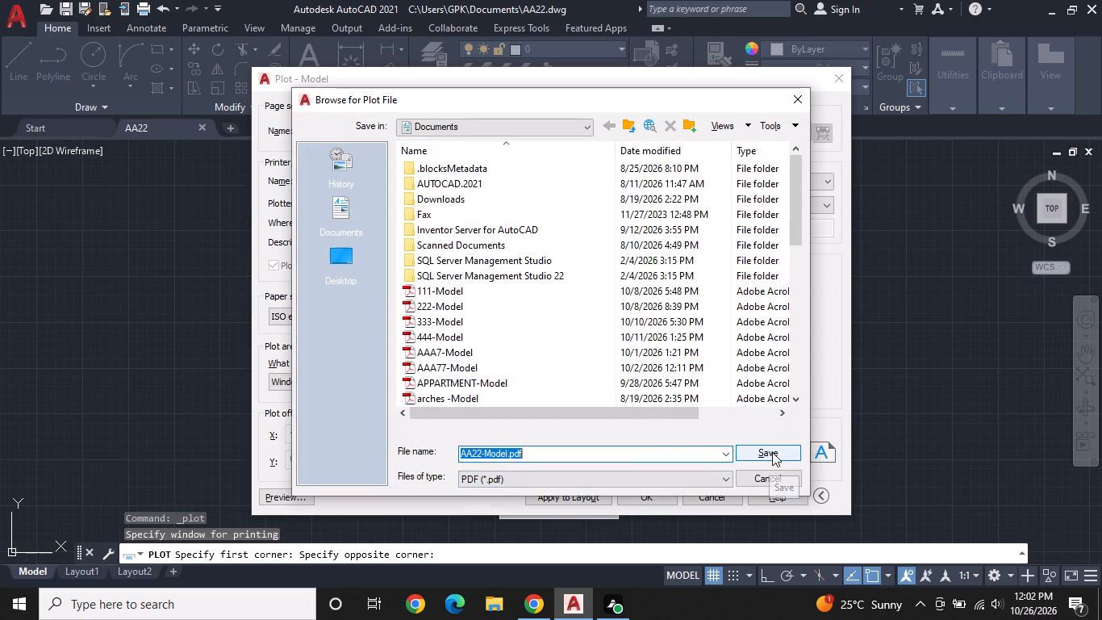
click(772, 452)
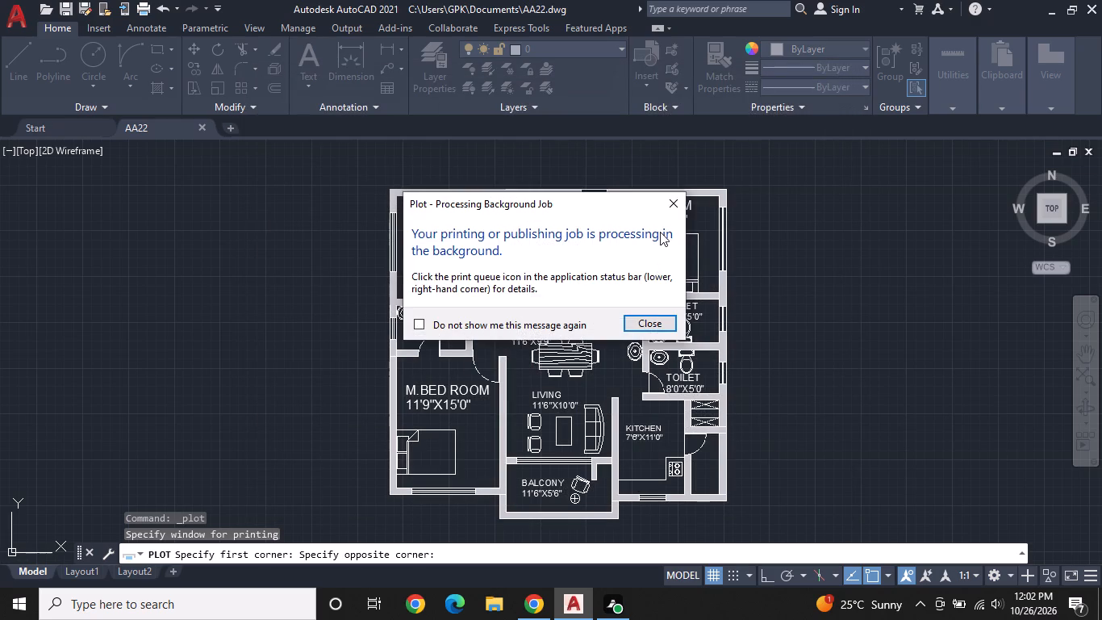
click(672, 195)
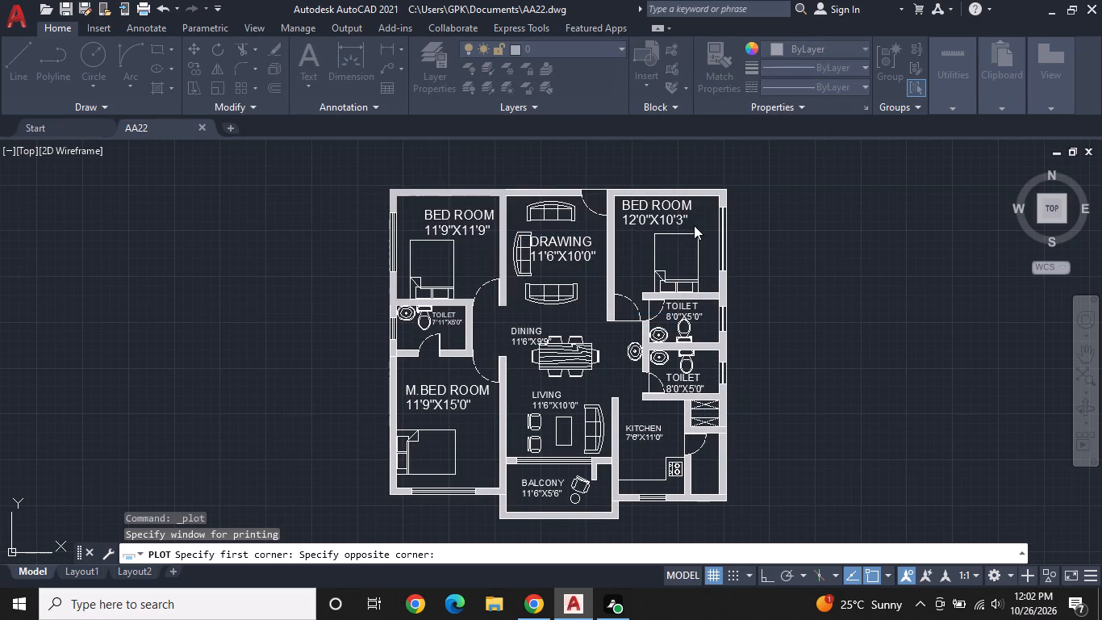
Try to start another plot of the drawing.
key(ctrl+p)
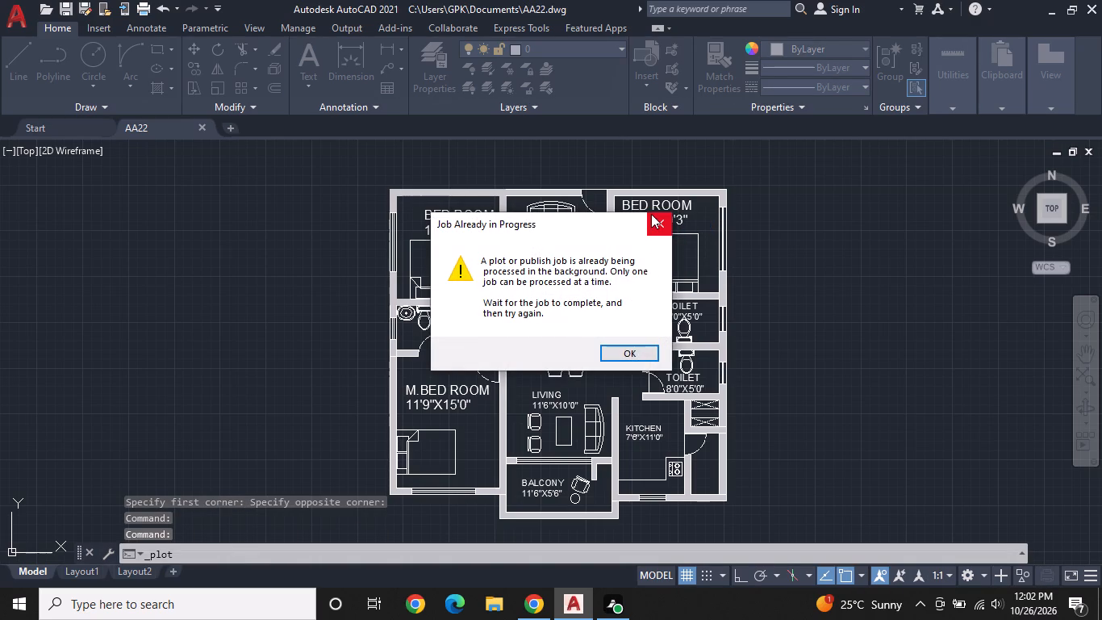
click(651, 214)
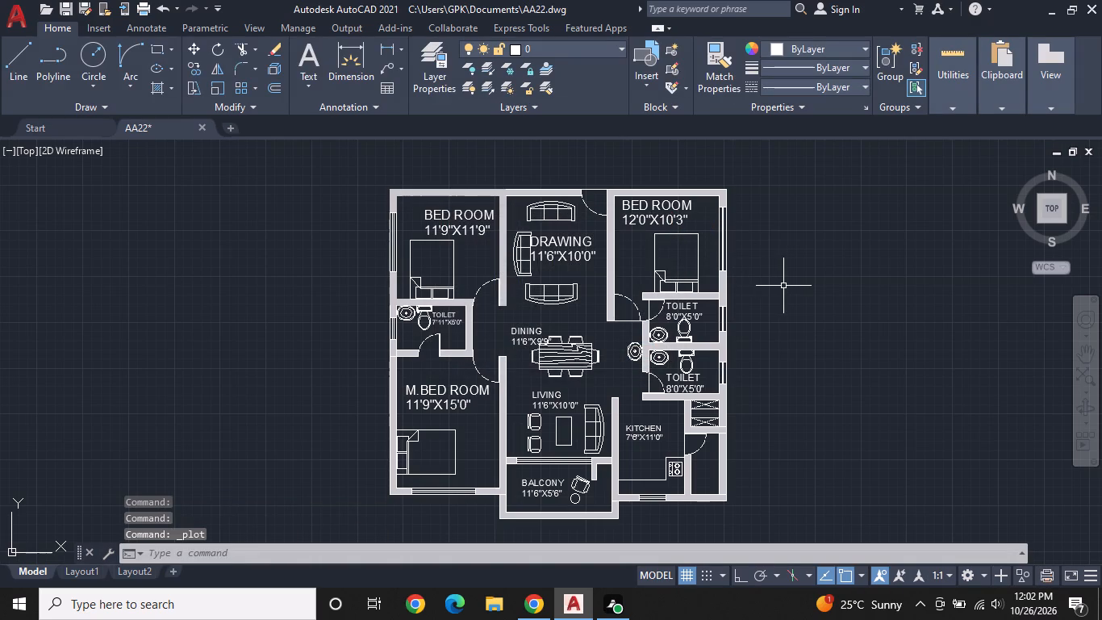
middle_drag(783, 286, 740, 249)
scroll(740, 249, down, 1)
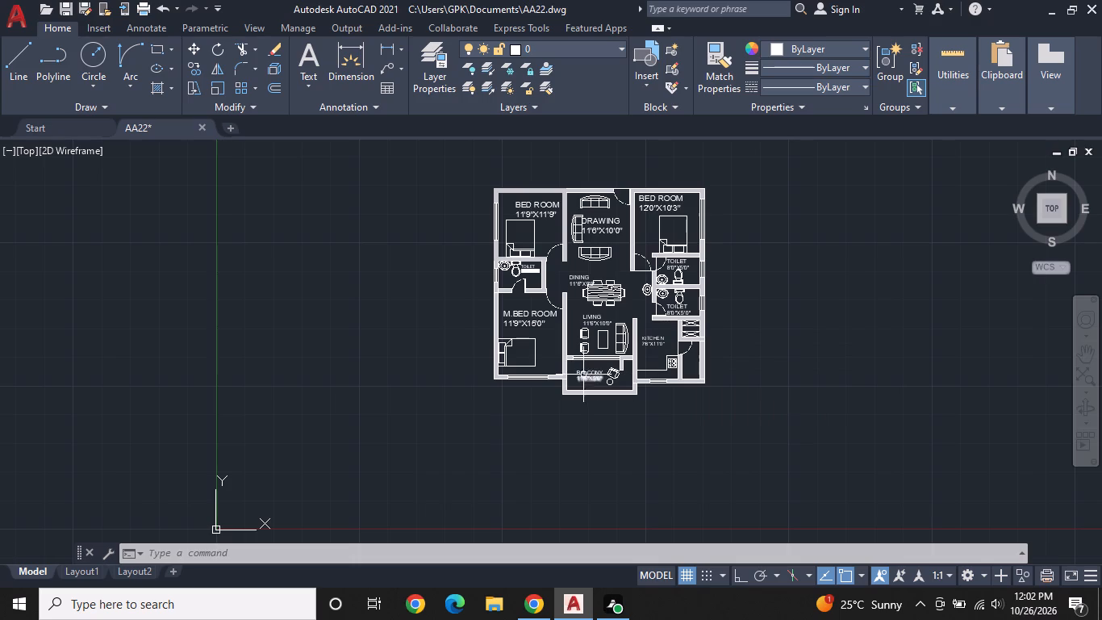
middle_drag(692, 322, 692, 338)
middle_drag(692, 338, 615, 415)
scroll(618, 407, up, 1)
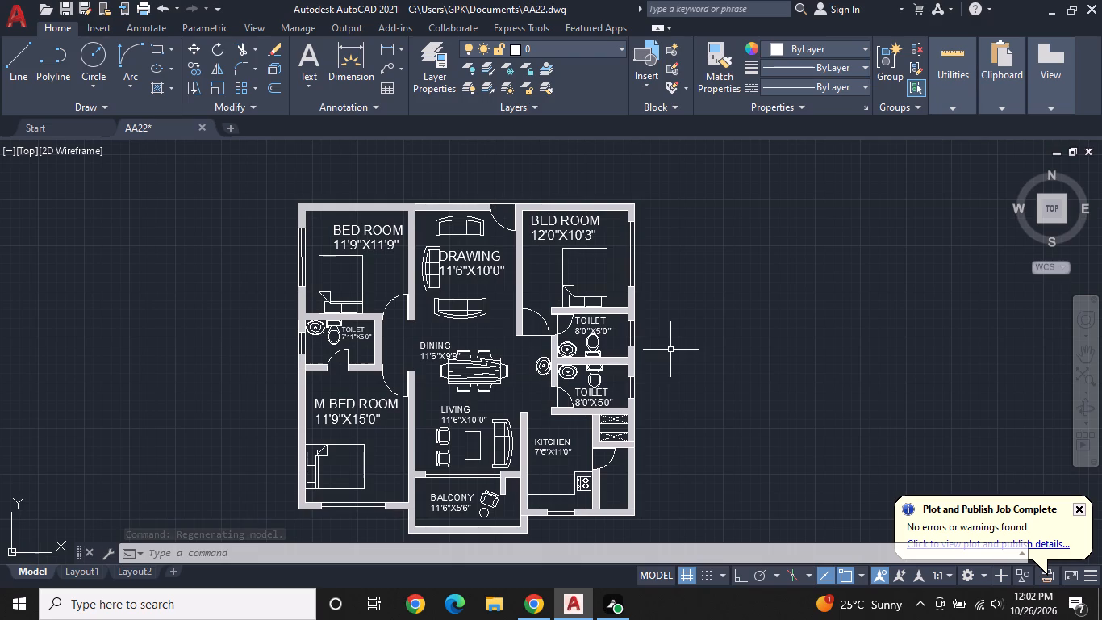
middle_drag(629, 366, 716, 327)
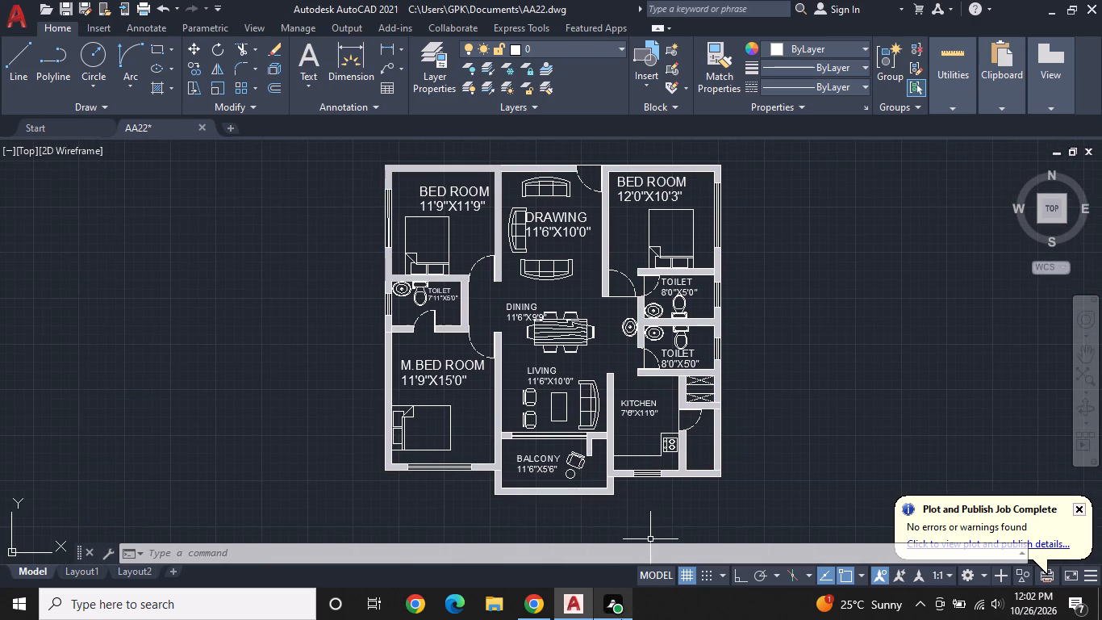